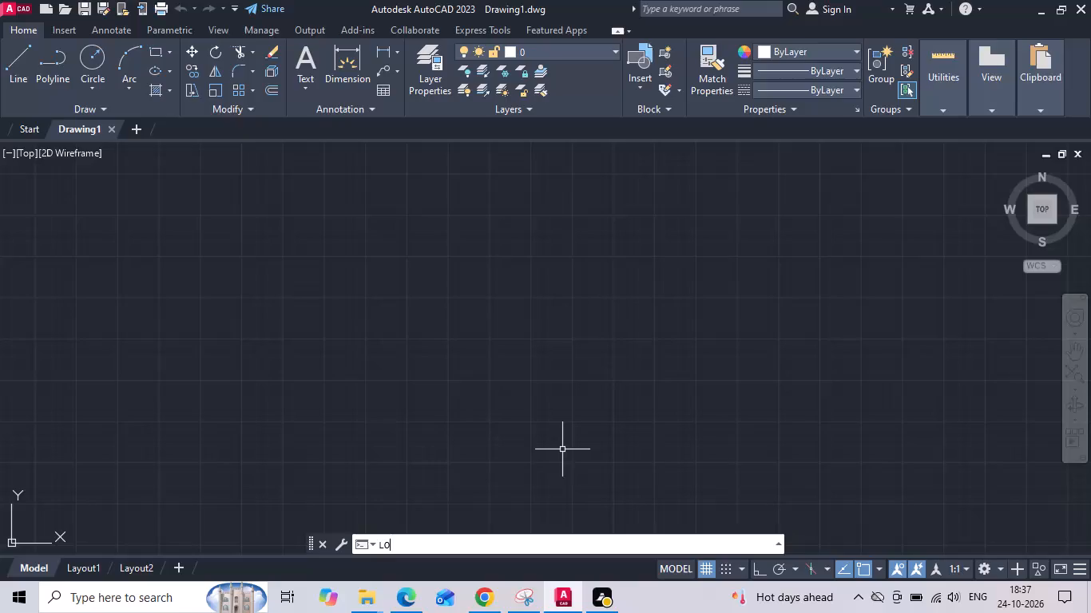
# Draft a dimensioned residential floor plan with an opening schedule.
# Turn on log file recording for the drawing session with LOGFILEON.
pyautogui.press('f')
pyautogui.press('BackSpace')
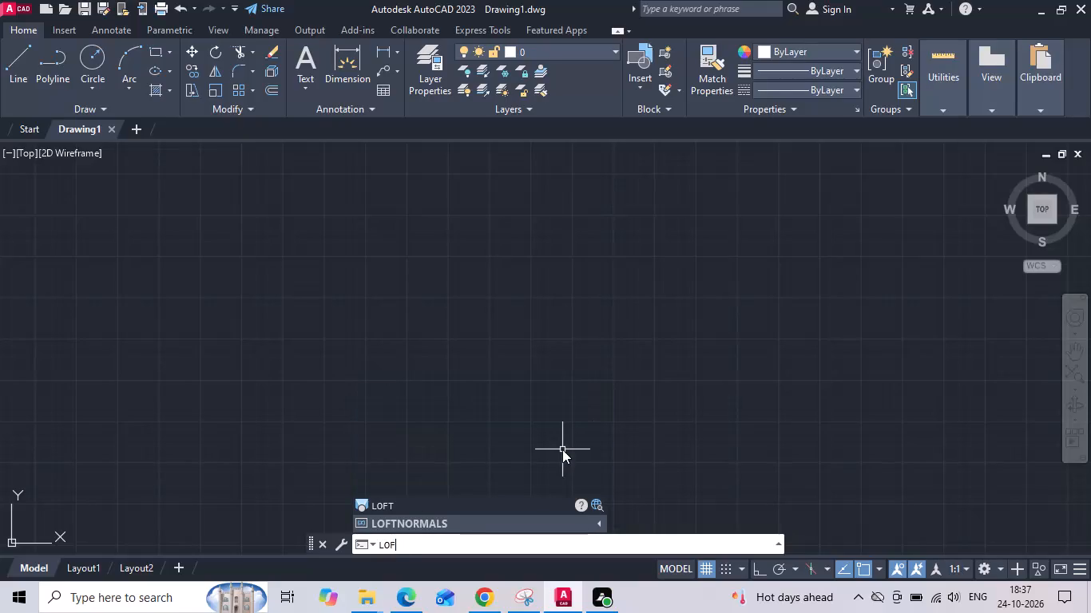
pyautogui.press('BackSpace')
pyautogui.write('GFIL')
pyautogui.write('EON')
pyautogui.press('Return')
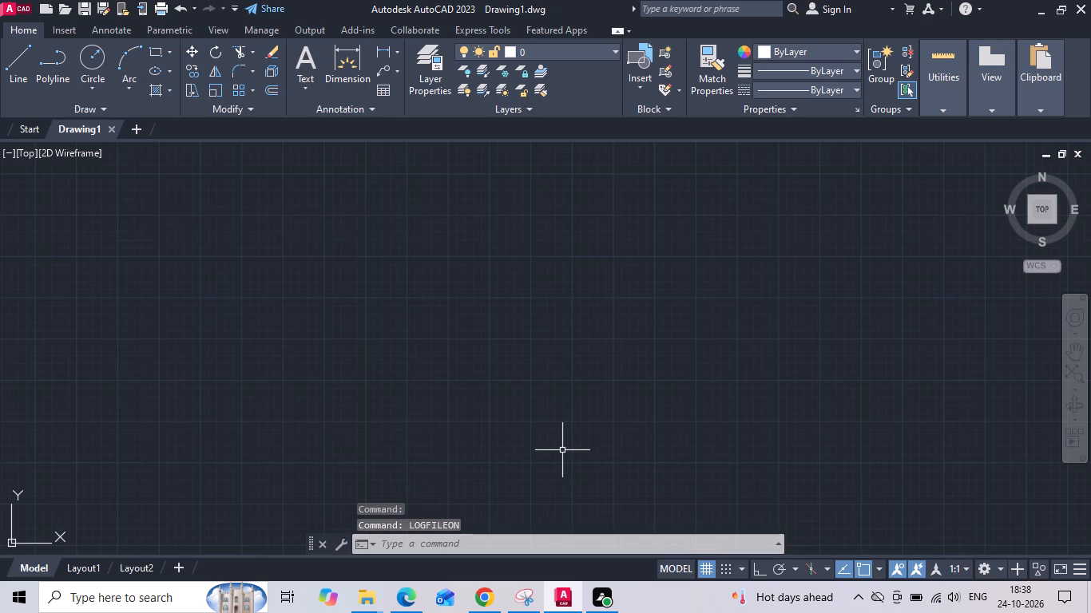
# Configure the drawing units to a length precision of 0.0 and an insertion scale in centimeters.
pyautogui.write('UN')
pyautogui.press('space')
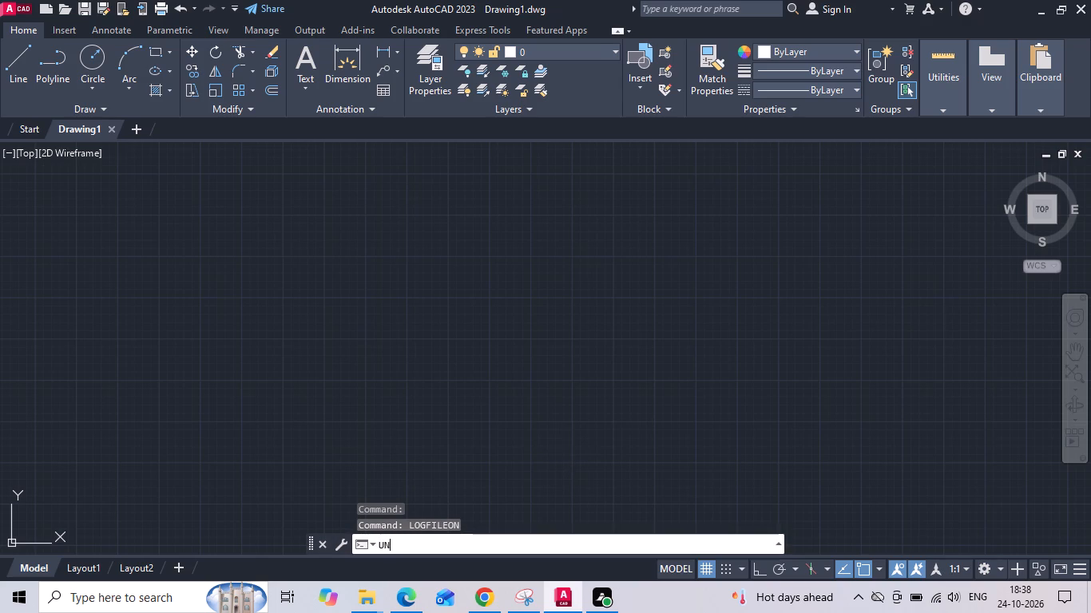
pyautogui.click(466, 216)
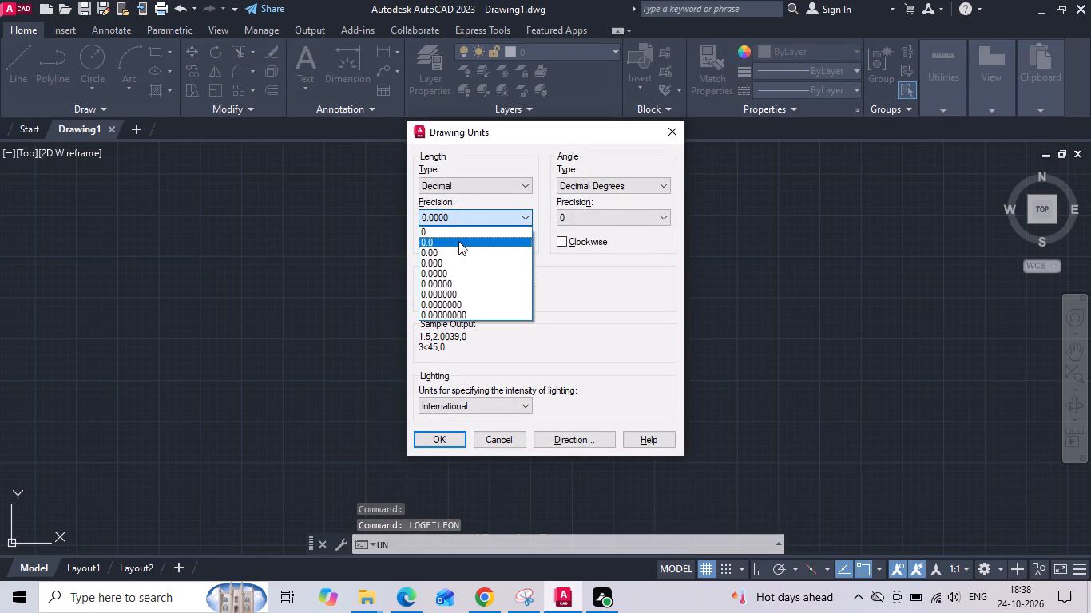
pyautogui.click(458, 241)
pyautogui.click(450, 288)
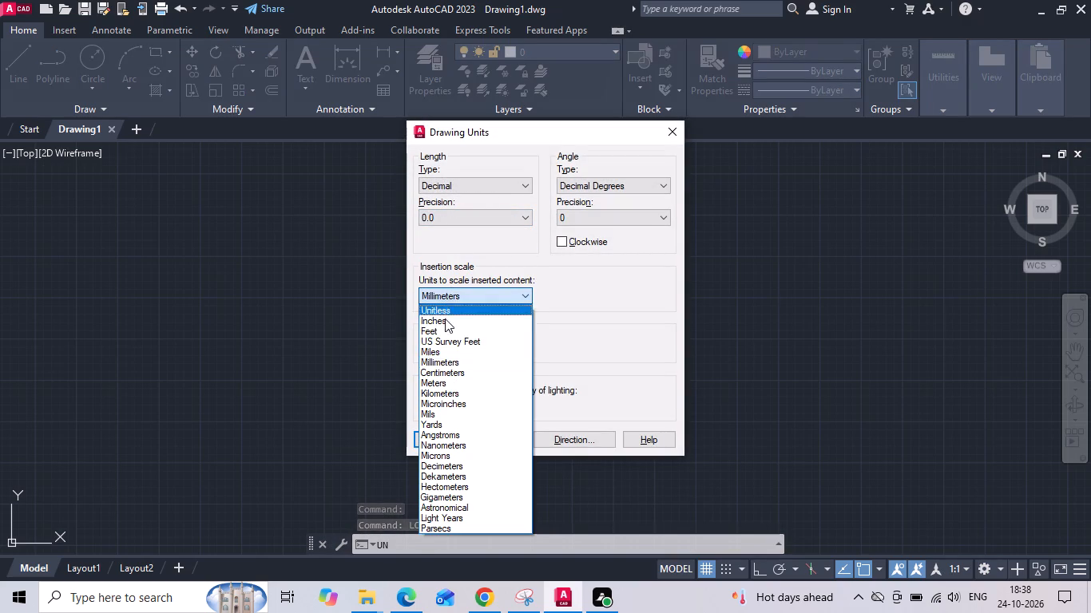
pyautogui.click(434, 370)
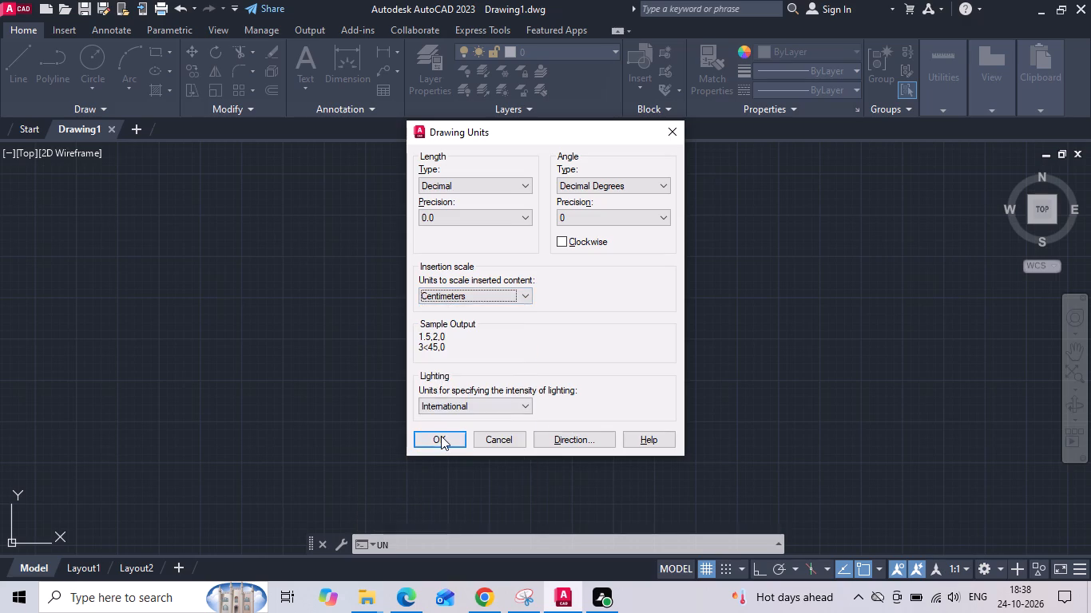
pyautogui.click(441, 436)
# Modify the ISO-25 dimension style to a text height of 23 and set it as the current style.
pyautogui.write('D')
pyautogui.press('space')
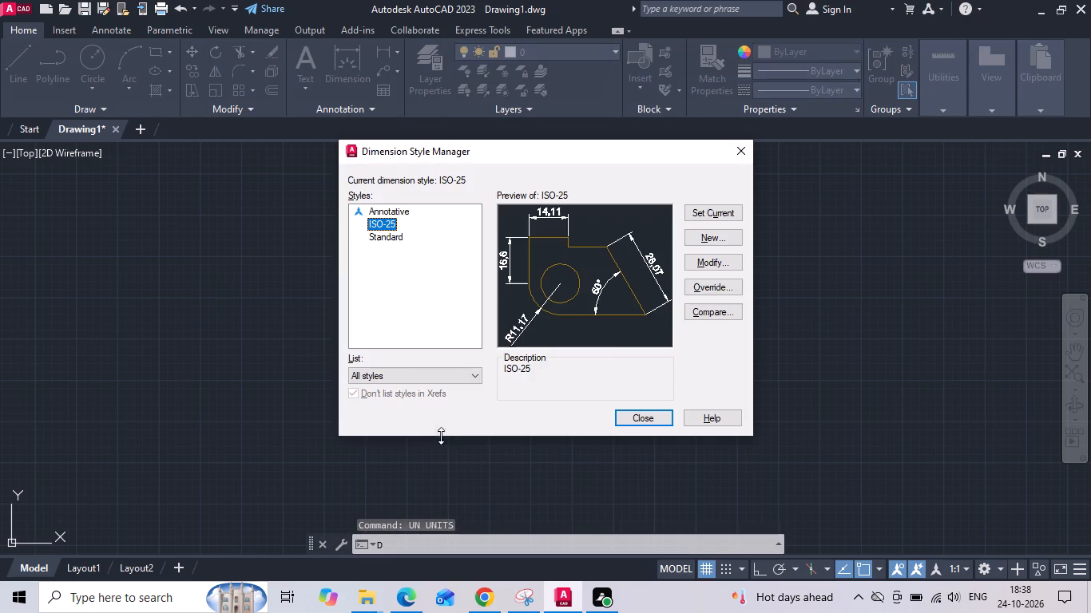
pyautogui.click(717, 267)
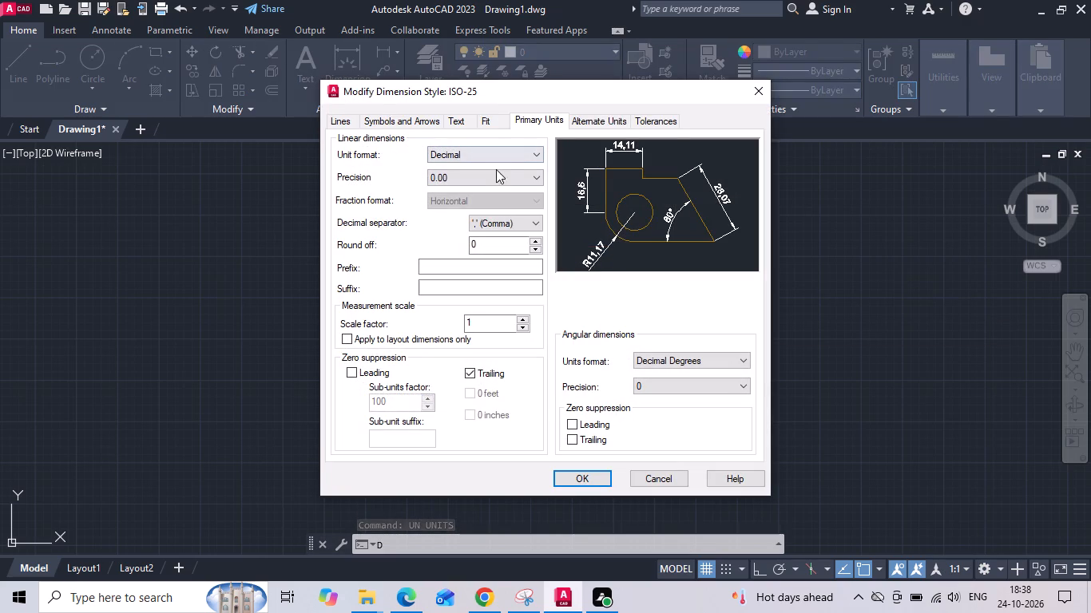
pyautogui.click(458, 125)
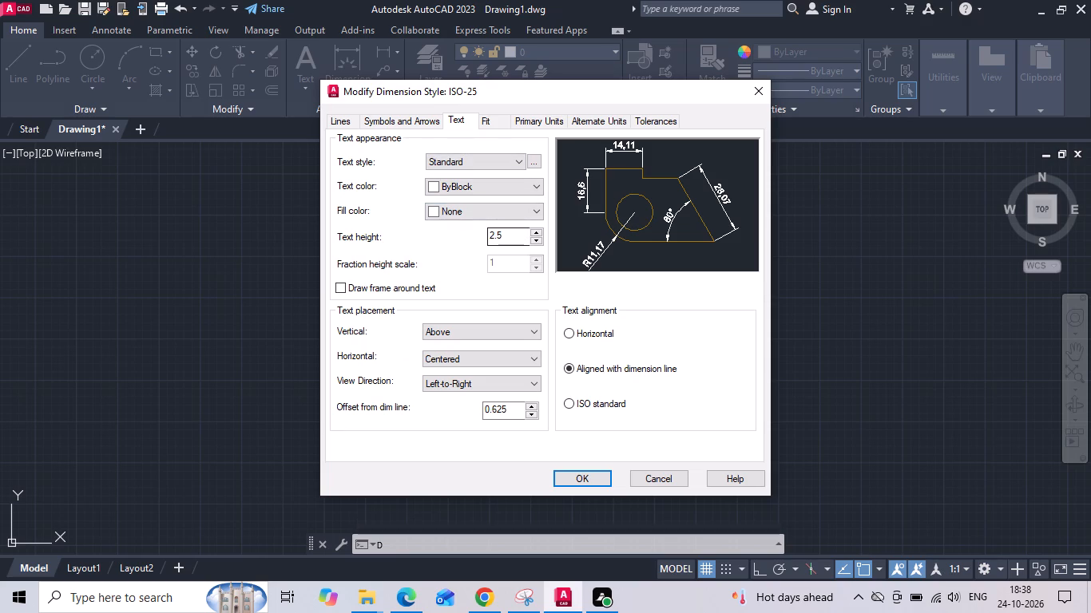
pyautogui.moveTo(516, 232); pyautogui.dragTo(471, 230)
pyautogui.press('BackSpace')
pyautogui.write('23')
pyautogui.press('Return')
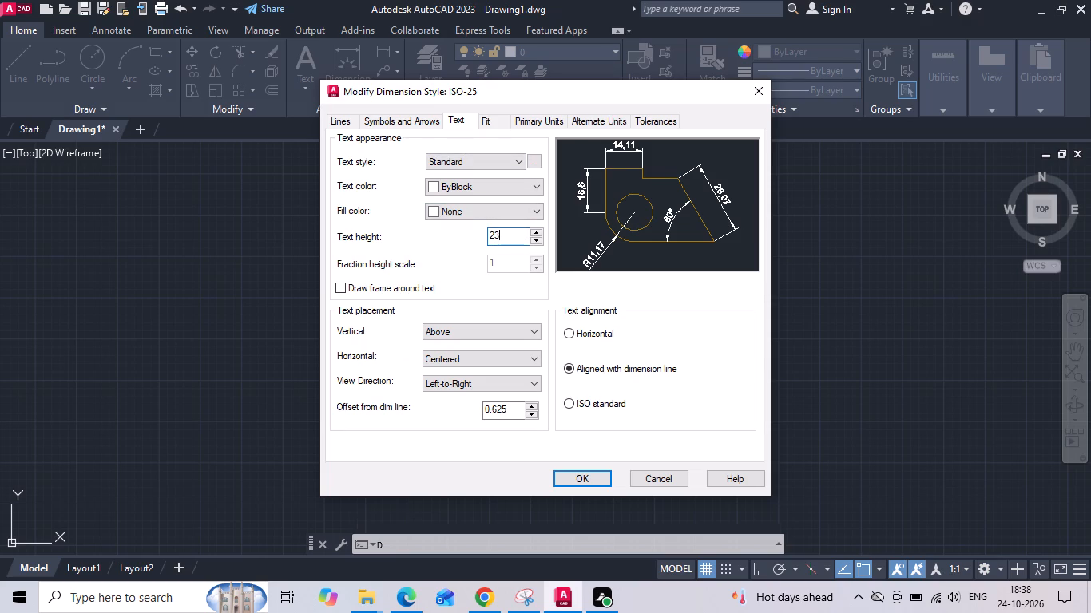
pyautogui.click(593, 475)
pyautogui.click(731, 216)
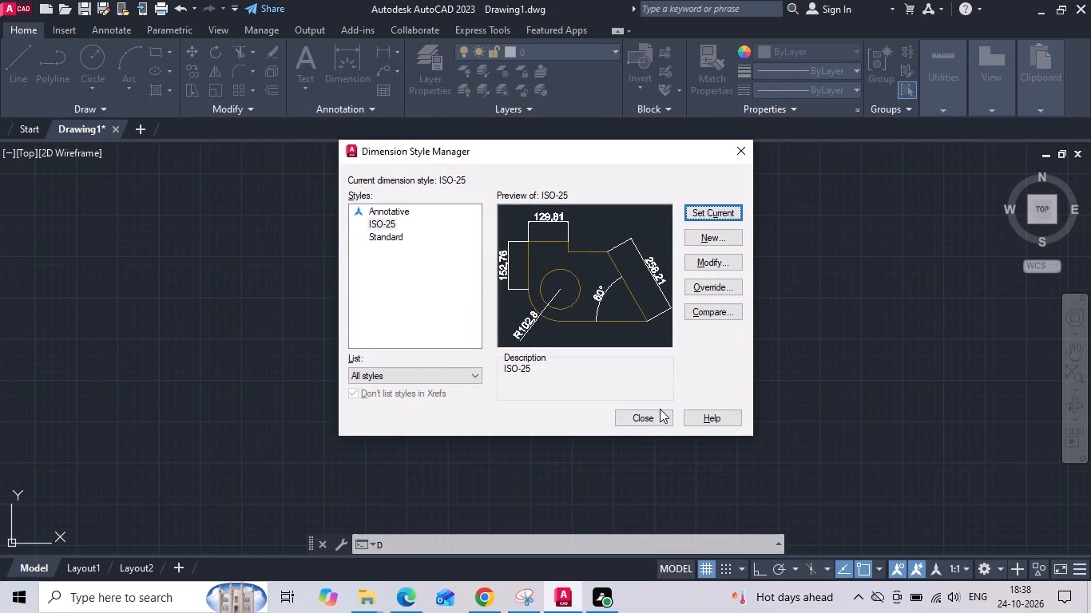
pyautogui.click(645, 422)
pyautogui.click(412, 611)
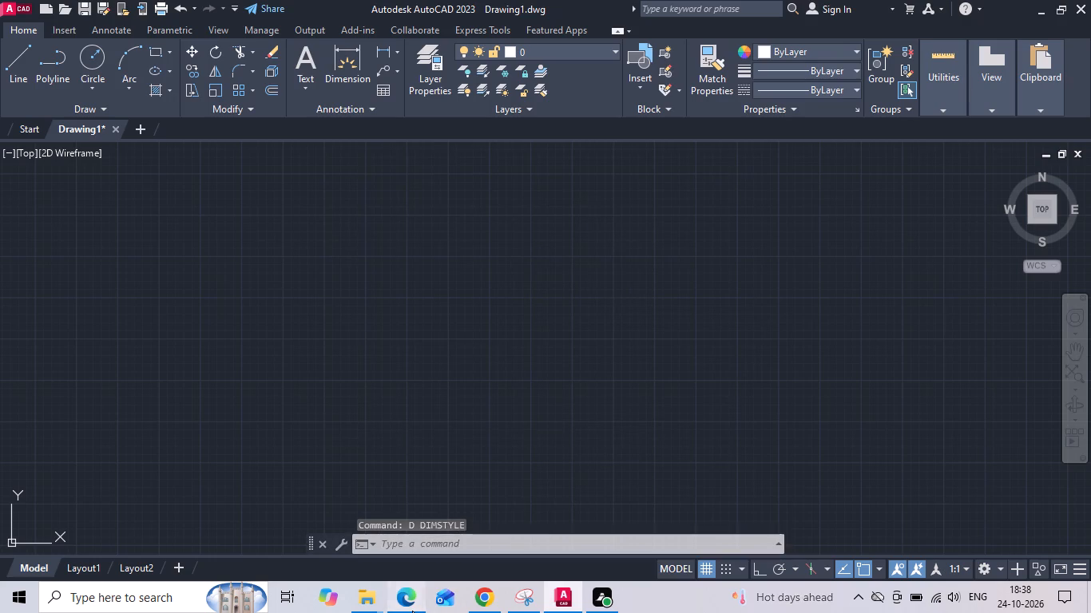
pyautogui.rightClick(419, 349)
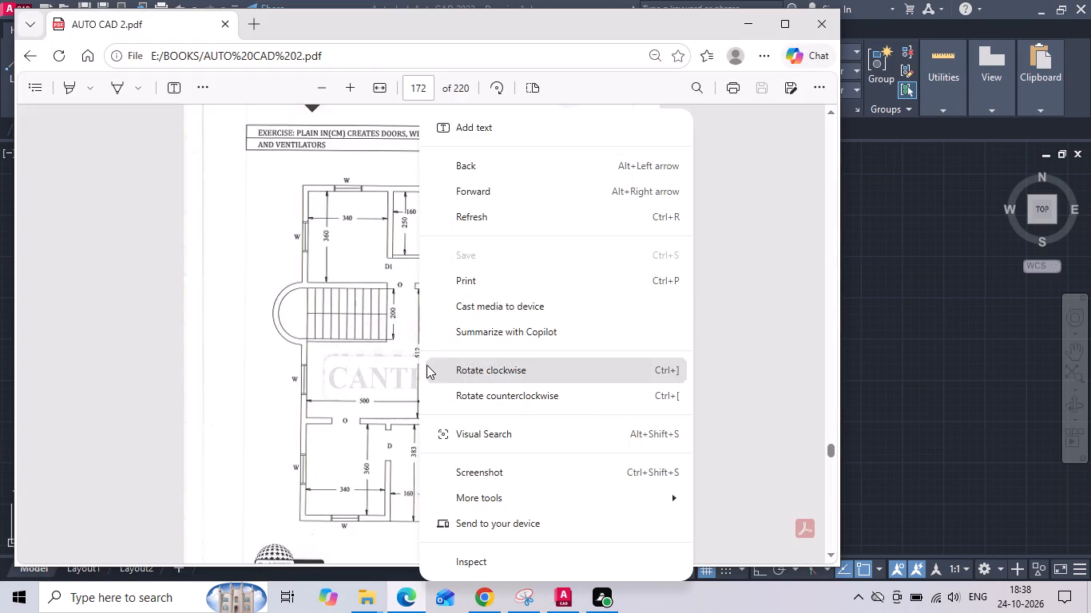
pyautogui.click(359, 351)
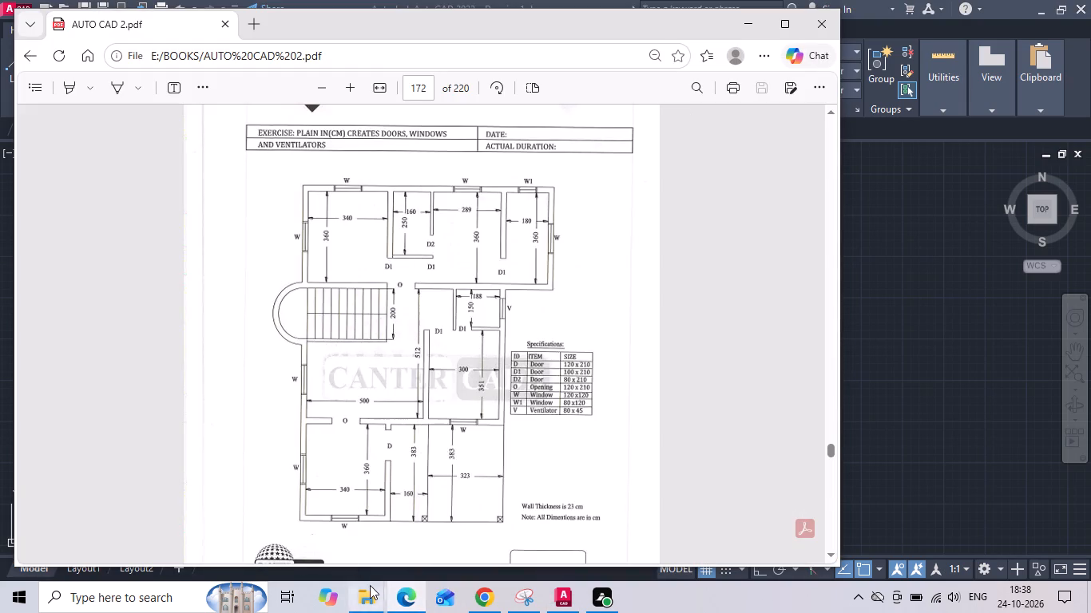
# Switch to File Explorer and copy the PLAN image from the 24102026 reference folder.
pyautogui.click(370, 585)
pyautogui.click(423, 527)
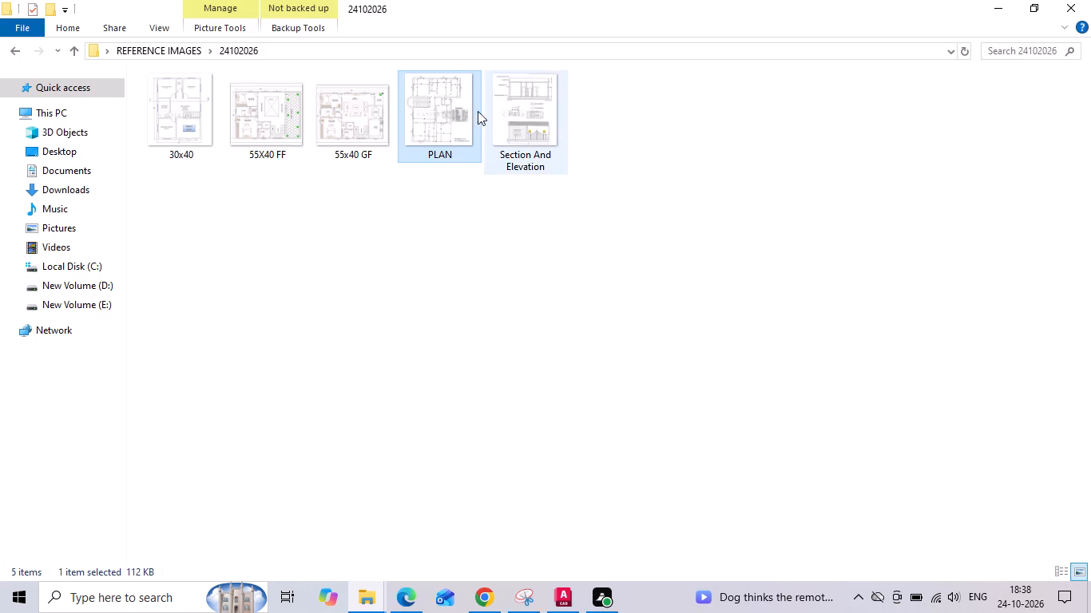
pyautogui.rightClick(447, 116)
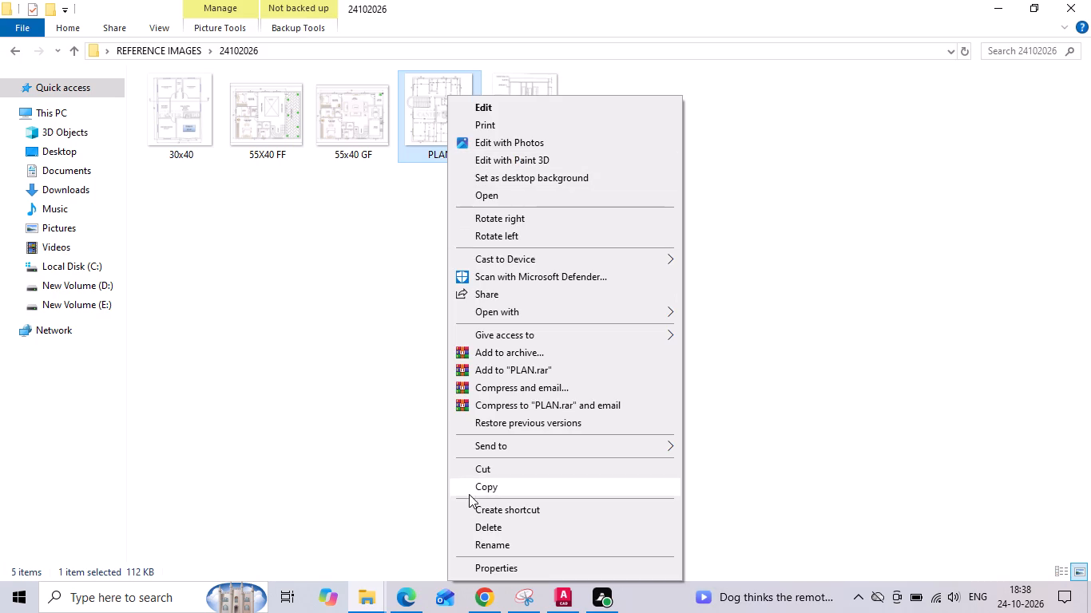
pyautogui.click(470, 489)
# Switch to AutoCAD and paste the plan image near the origin with a freehand scale and a rotation angle of 0.
pyautogui.click(573, 603)
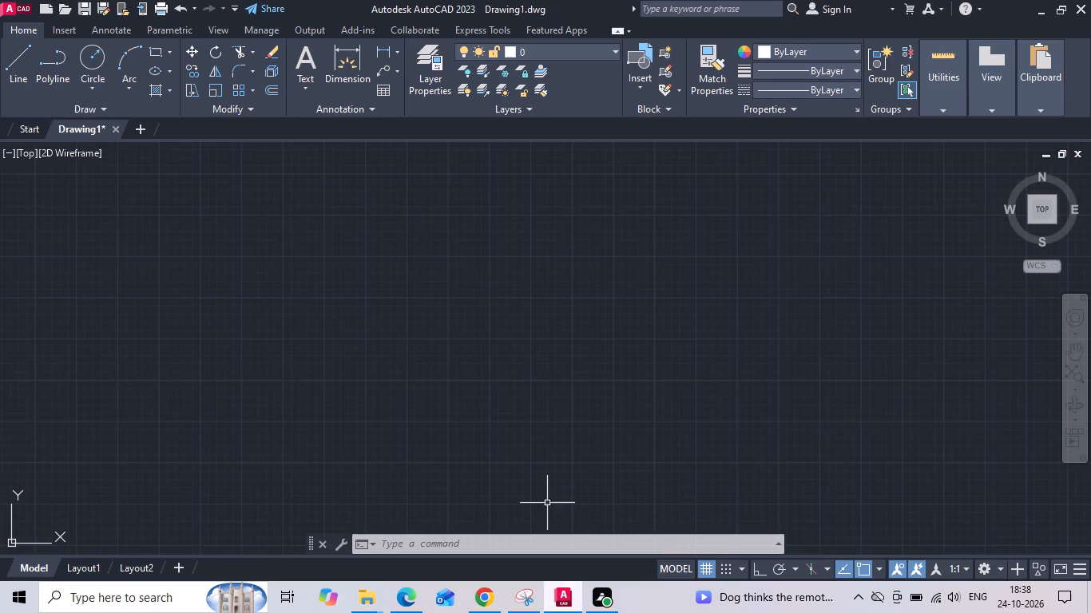
pyautogui.hotkey('ctrl', 'v')
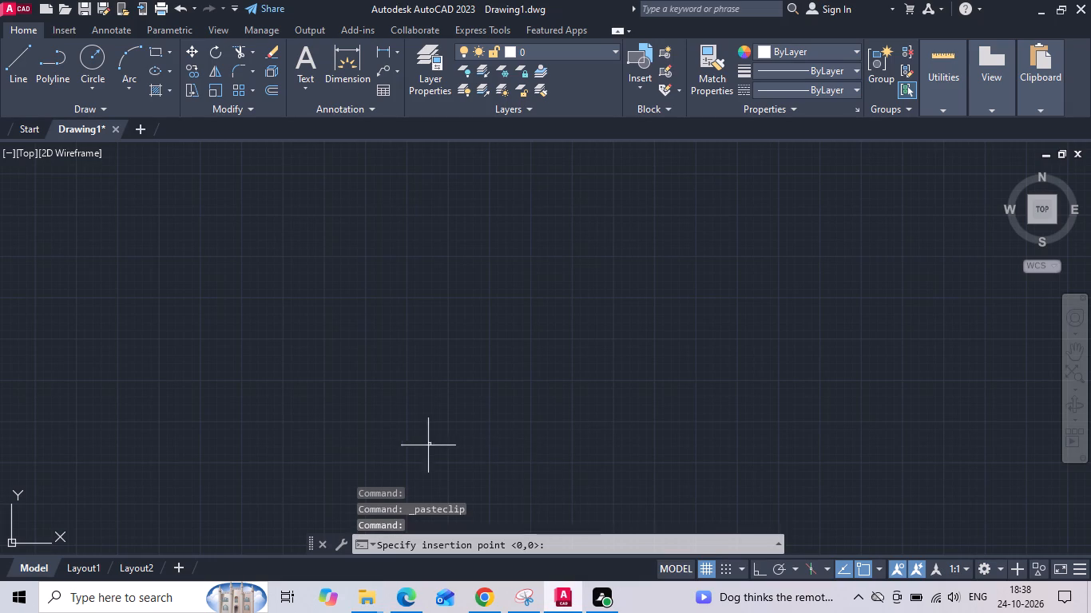
pyautogui.moveTo(415, 452); pyautogui.dragTo(437, 429)
pyautogui.scroll(-3, 400, 411)
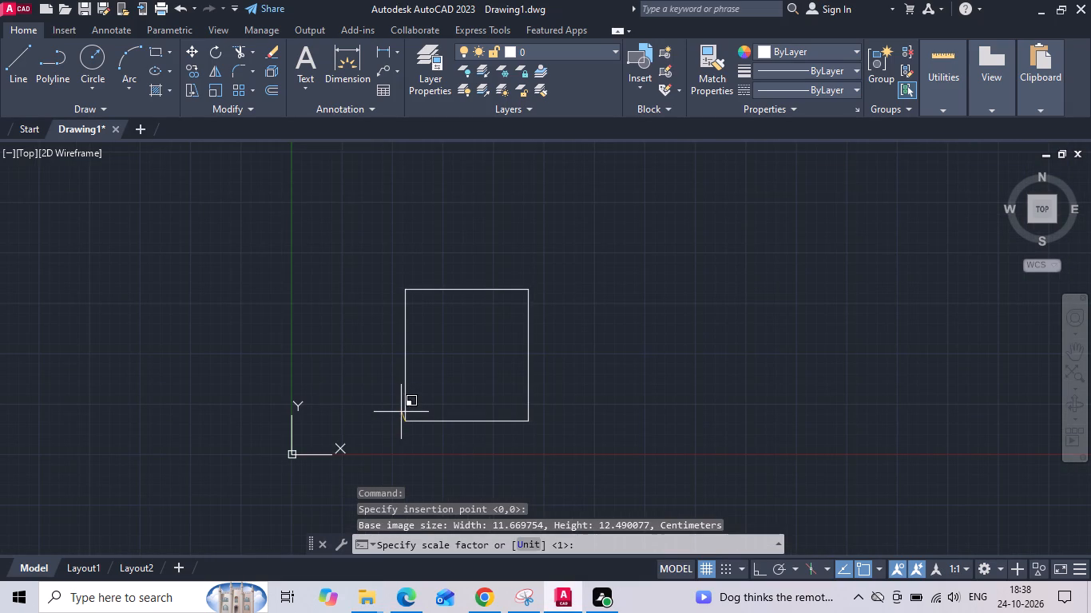
pyautogui.click(402, 409)
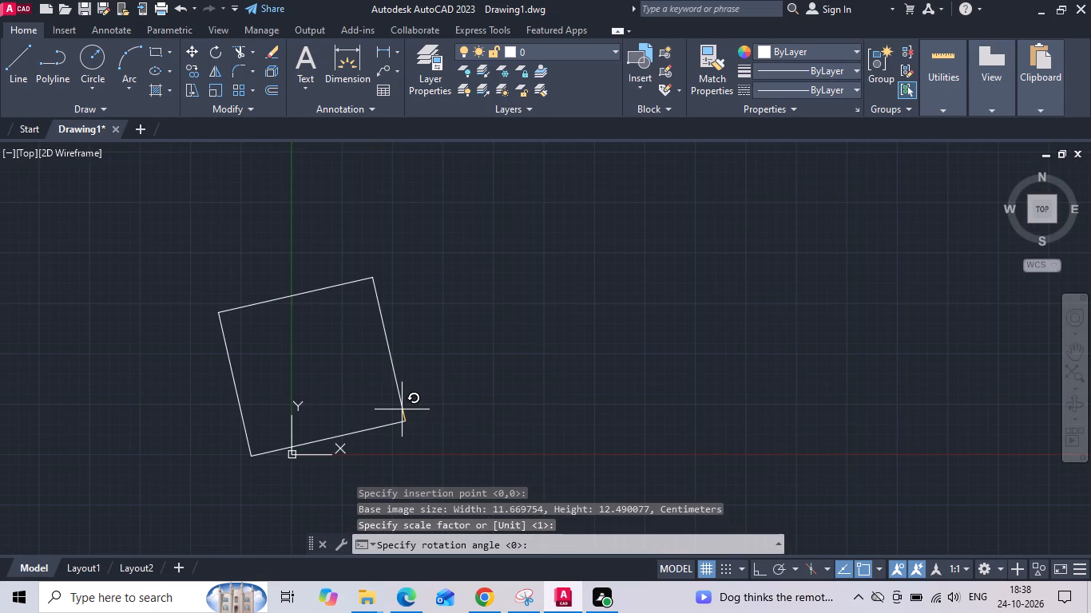
pyautogui.write('0')
pyautogui.press('space')
# With Ortho on, draw a horizontal line beside the plan image and a vertical line down from its left end.
pyautogui.scroll(1, 458, 371)
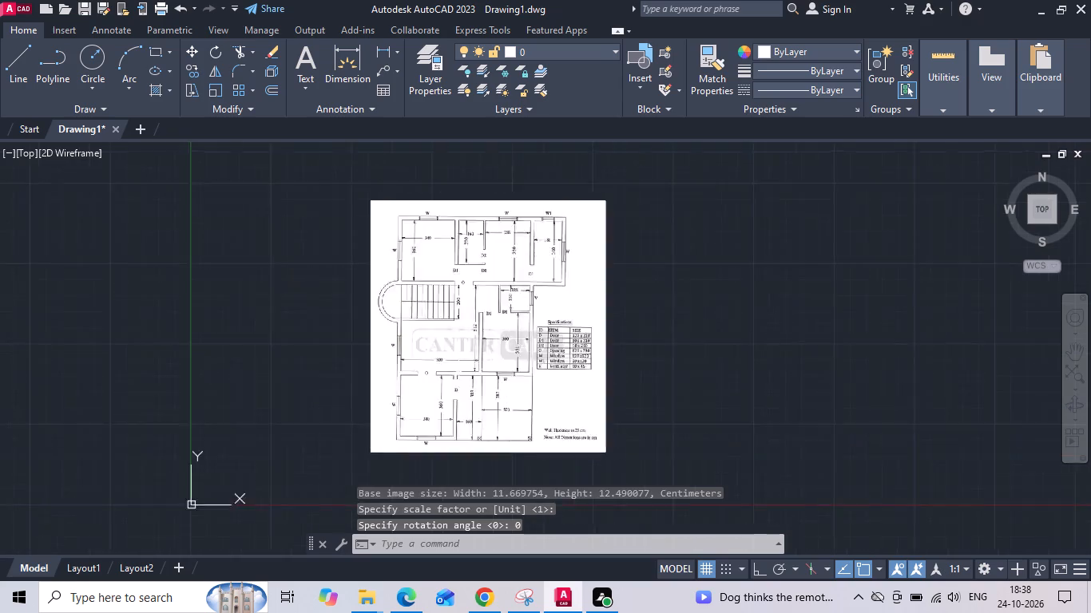
pyautogui.scroll(1, 458, 367)
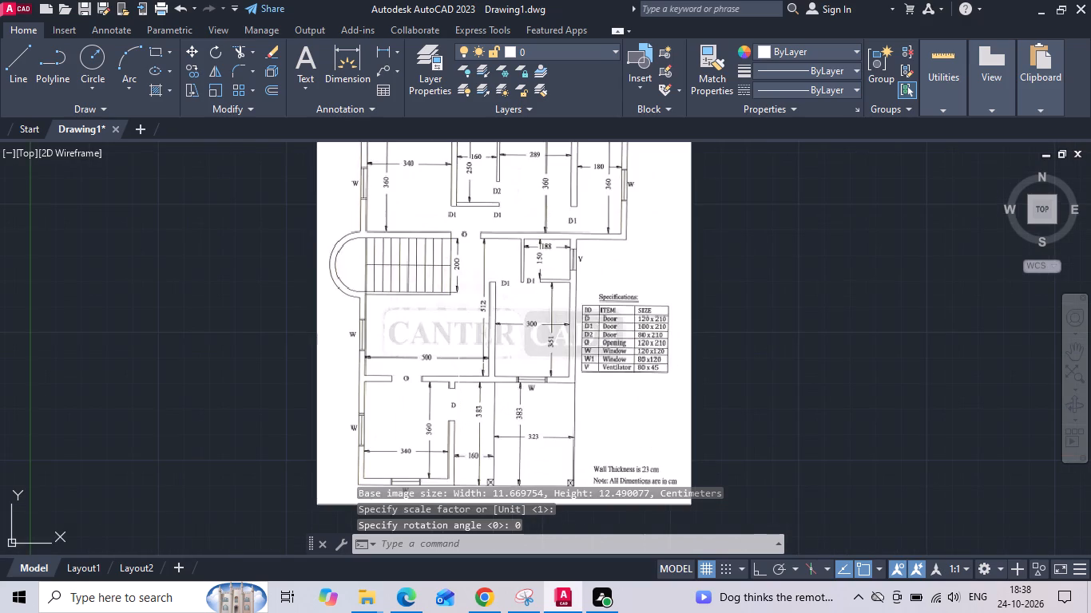
pyautogui.scroll(-2, 452, 341)
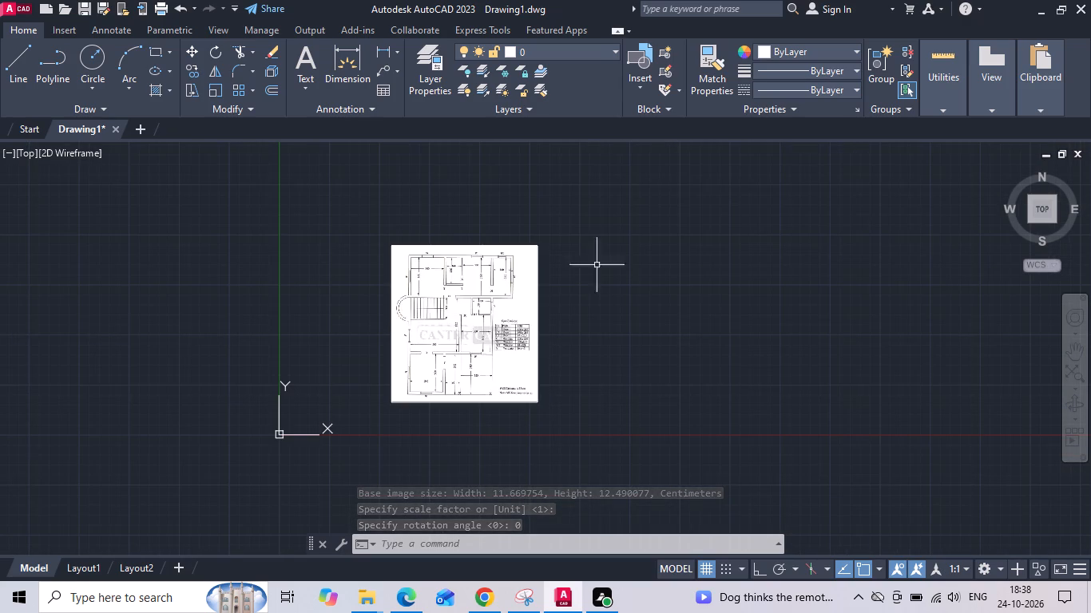
pyautogui.scroll(2, 463, 264)
pyautogui.moveTo(569, 279); pyautogui.dragTo(474, 296, button='middle')
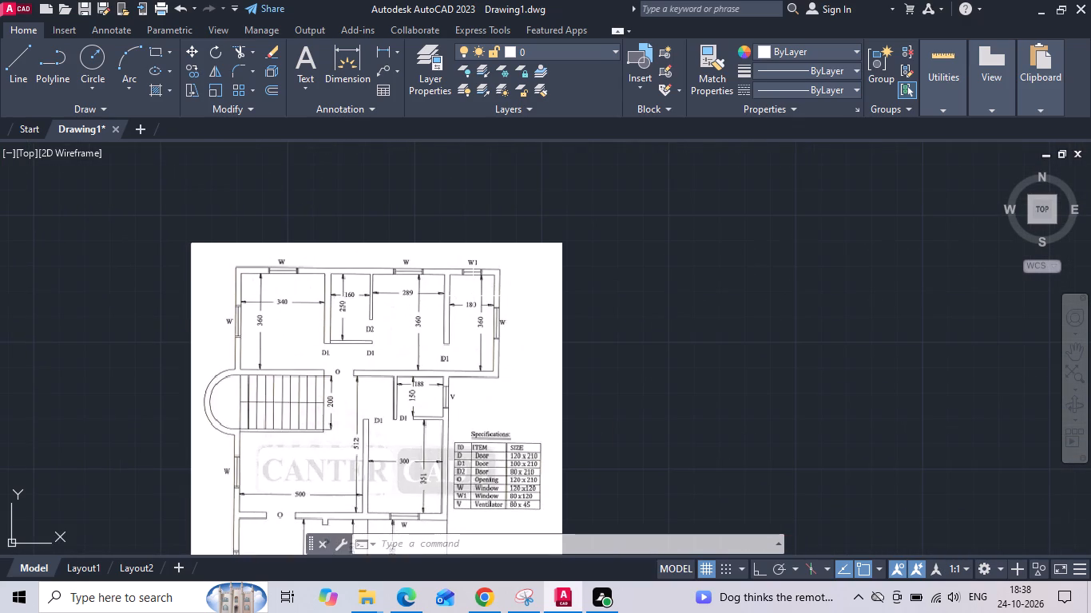
pyautogui.write('L')
pyautogui.press('space')
pyautogui.moveTo(613, 265); pyautogui.dragTo(380, 267, button='middle')
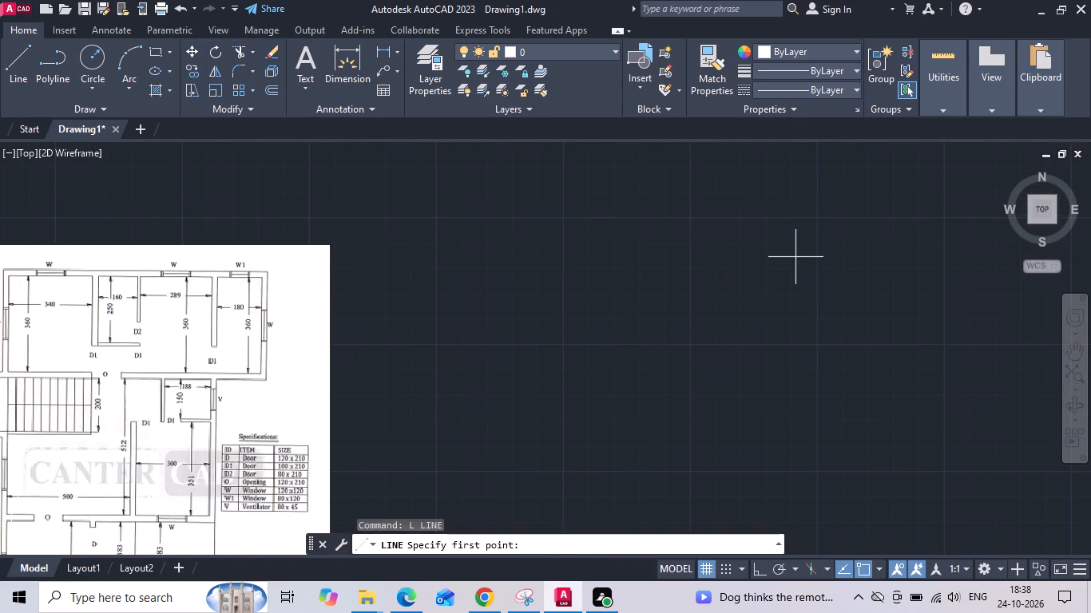
pyautogui.click(798, 255)
pyautogui.press('F8')
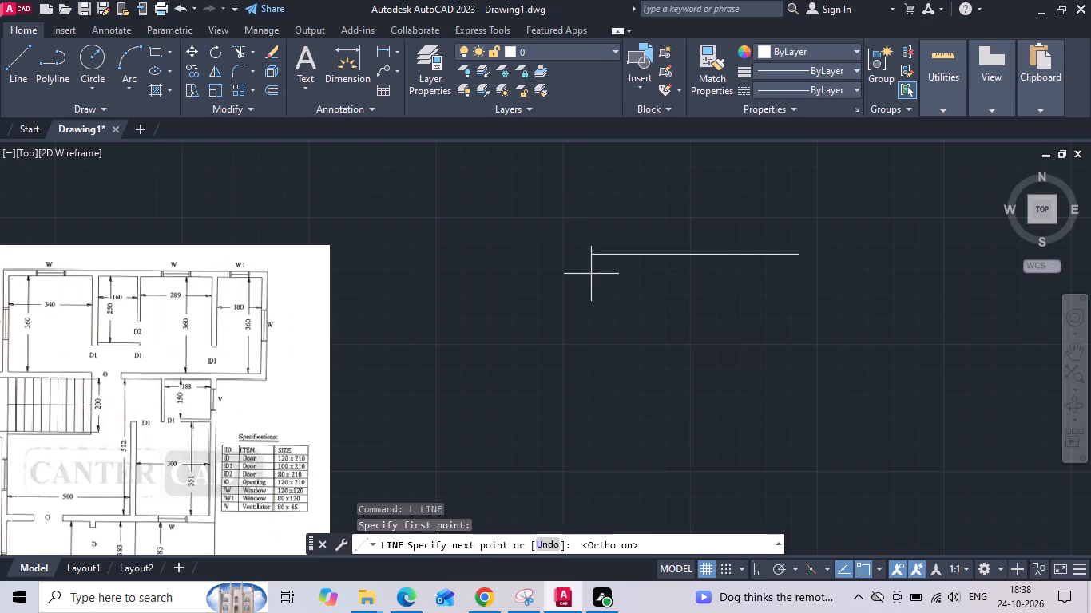
pyautogui.click(453, 260)
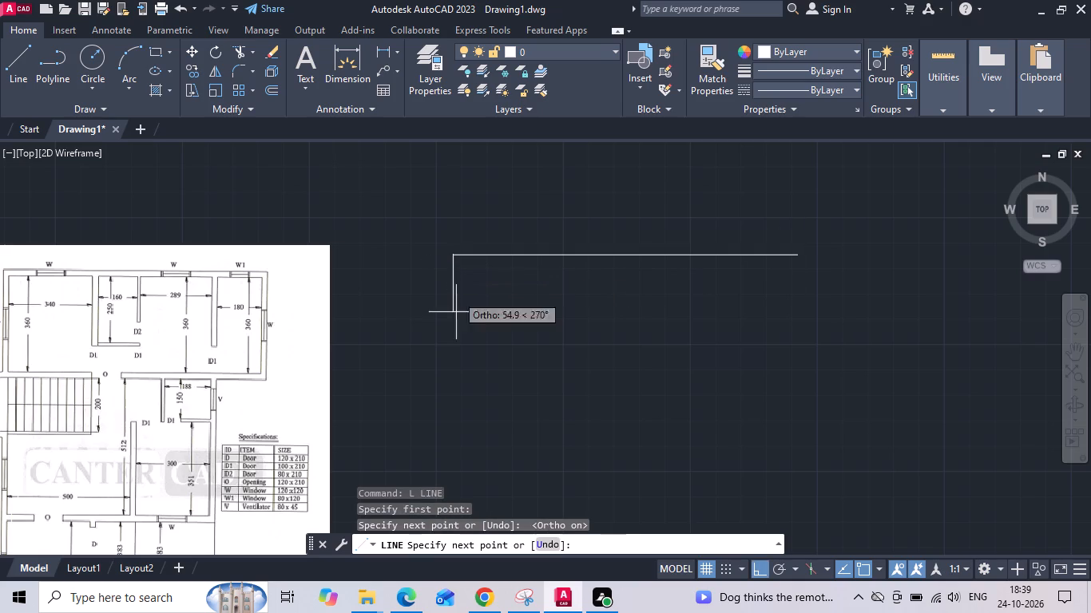
pyautogui.click(458, 473)
pyautogui.press('Escape')
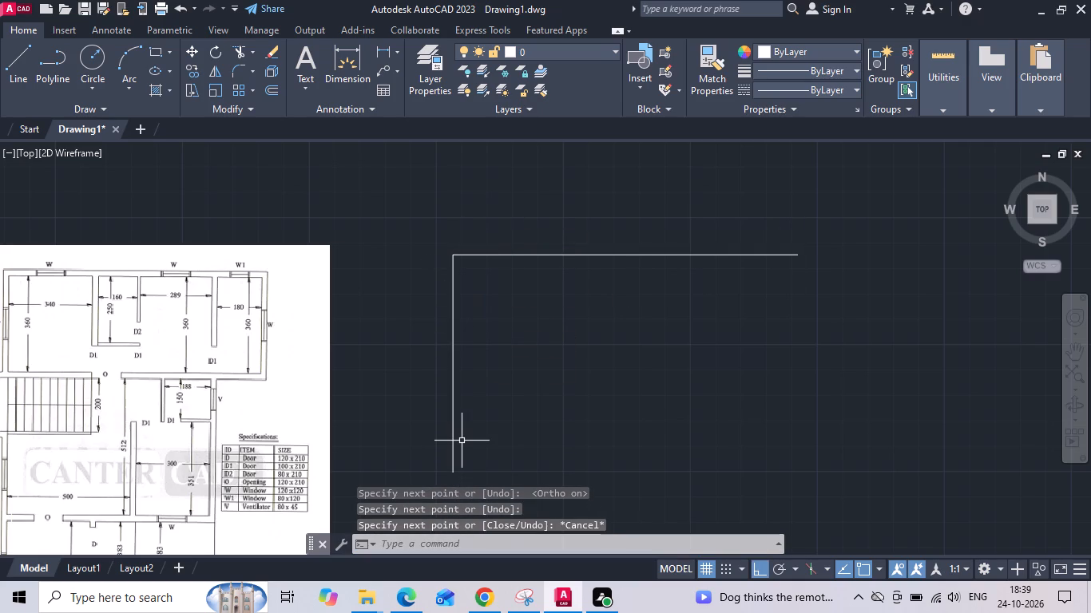
# Offset the vertical and horizontal lines 23 inward to form the wall thickness.
pyautogui.write('O 23')
pyautogui.press('space')
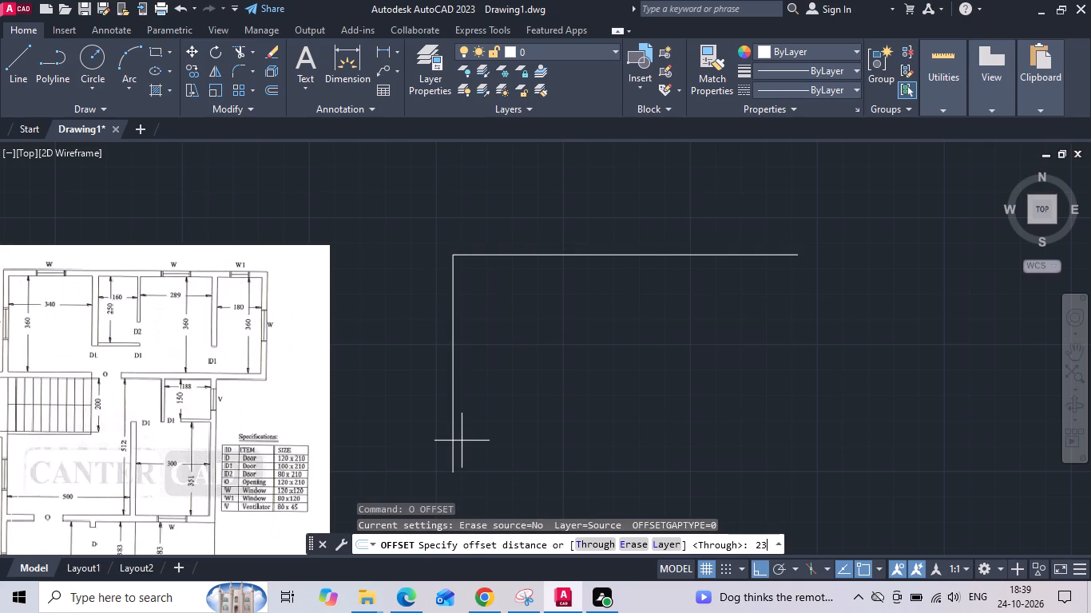
pyautogui.moveTo(453, 373); pyautogui.dragTo(512, 334)
pyautogui.click(558, 306)
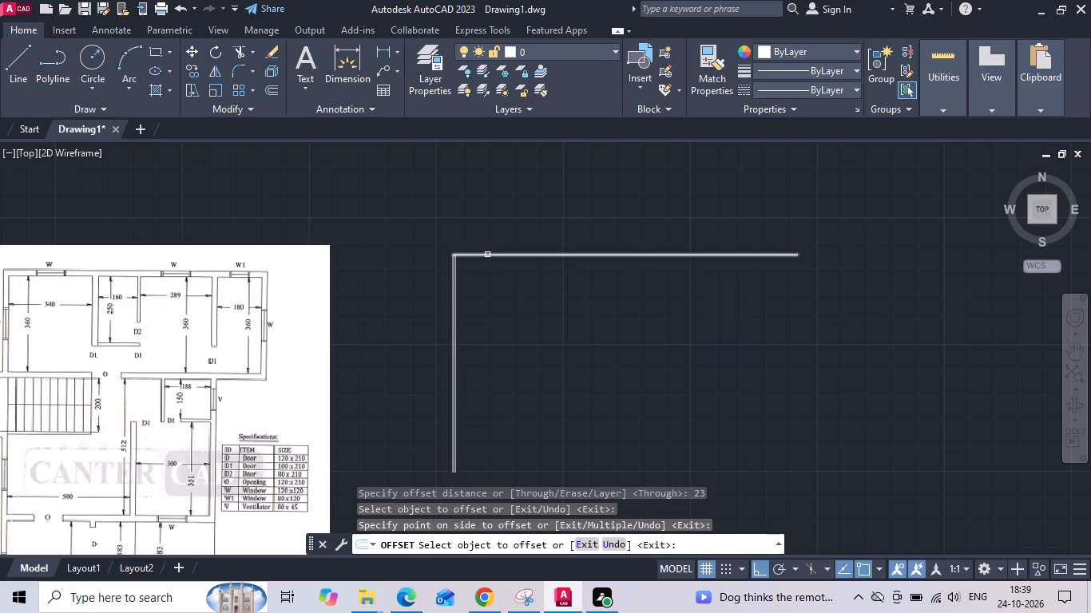
pyautogui.moveTo(486, 254); pyautogui.dragTo(481, 281)
pyautogui.click(475, 294)
pyautogui.moveTo(410, 281); pyautogui.dragTo(471, 268, button='middle')
pyautogui.press('Escape')
# Move the double wall lines horizontally, closer to the plan image.
pyautogui.moveTo(561, 213); pyautogui.dragTo(559, 239)
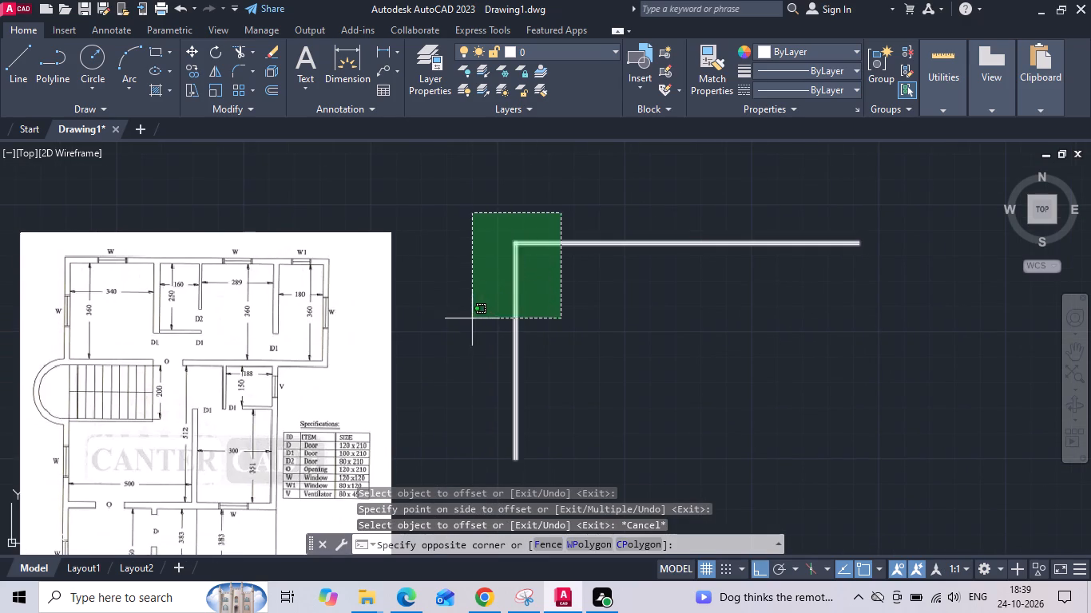
pyautogui.click(466, 320)
pyautogui.rightClick(466, 320)
pyautogui.click(488, 309)
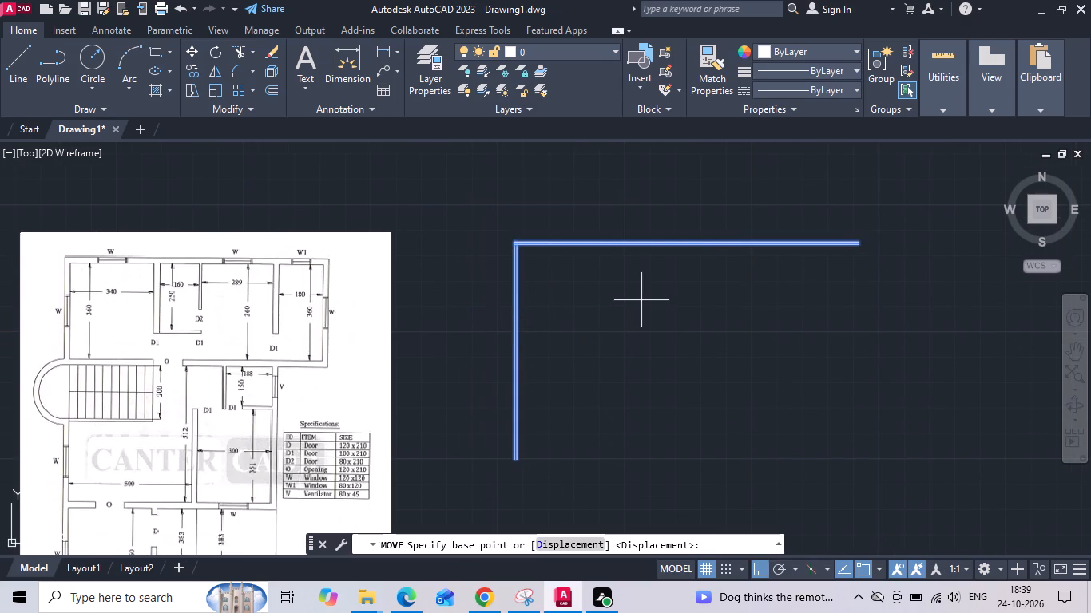
pyautogui.click(644, 300)
pyautogui.click(546, 302)
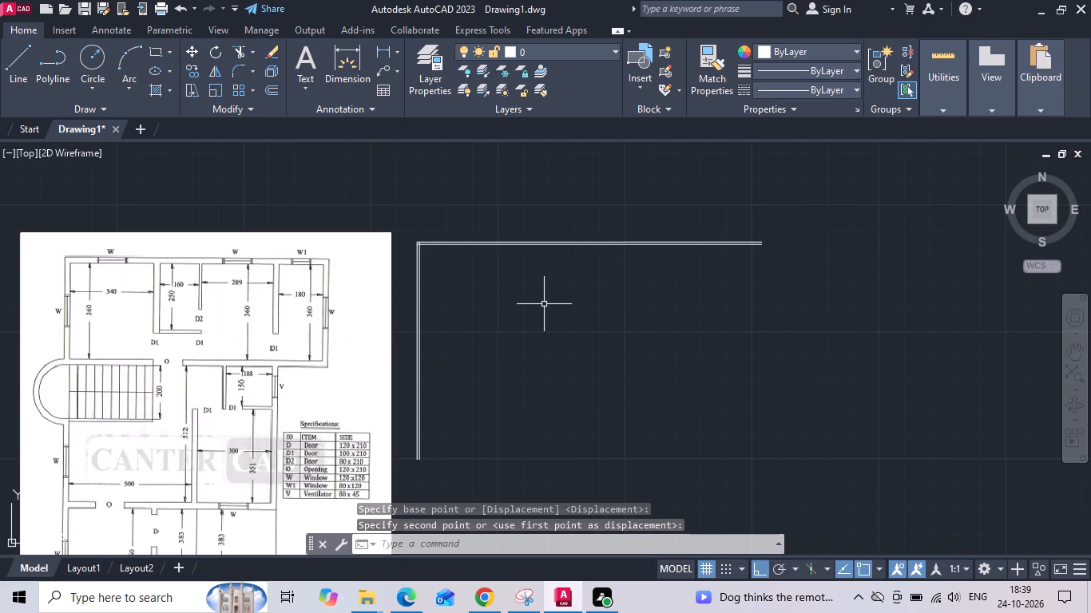
# Save the drawing as PLAN in the 24102026 folder inside the desktop's INTERNSHIP folder.
pyautogui.hotkey('ctrl', 's')
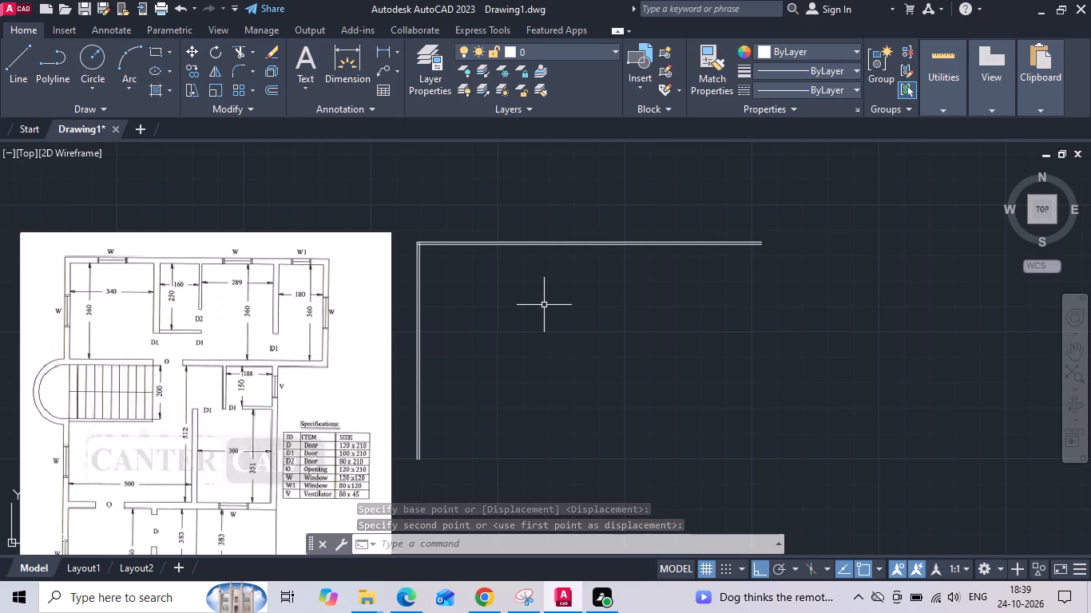
pyautogui.hotkey('ctrl', 's')
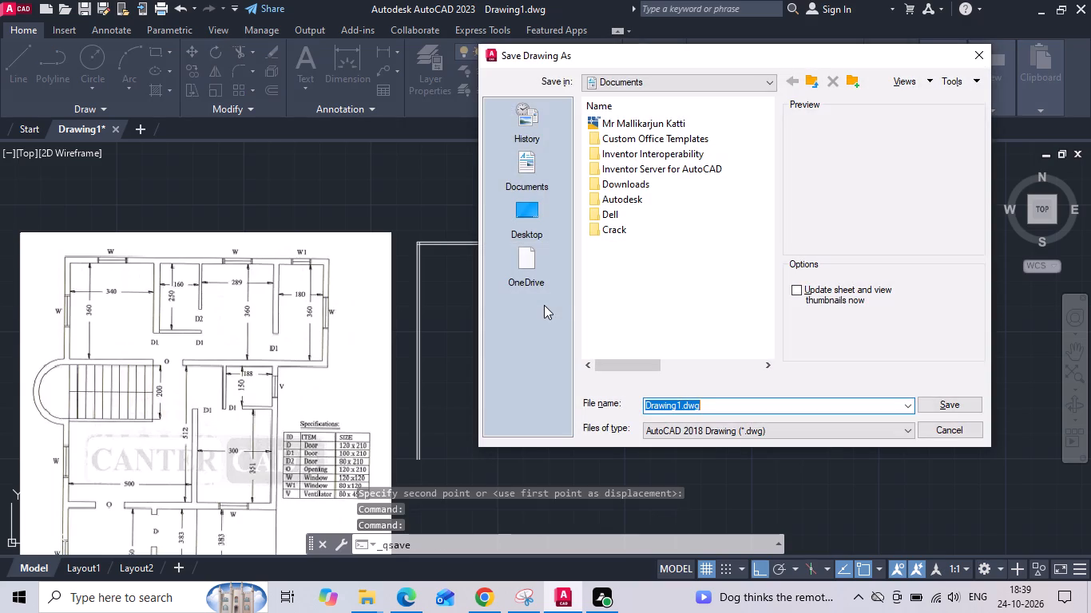
pyautogui.click(520, 223)
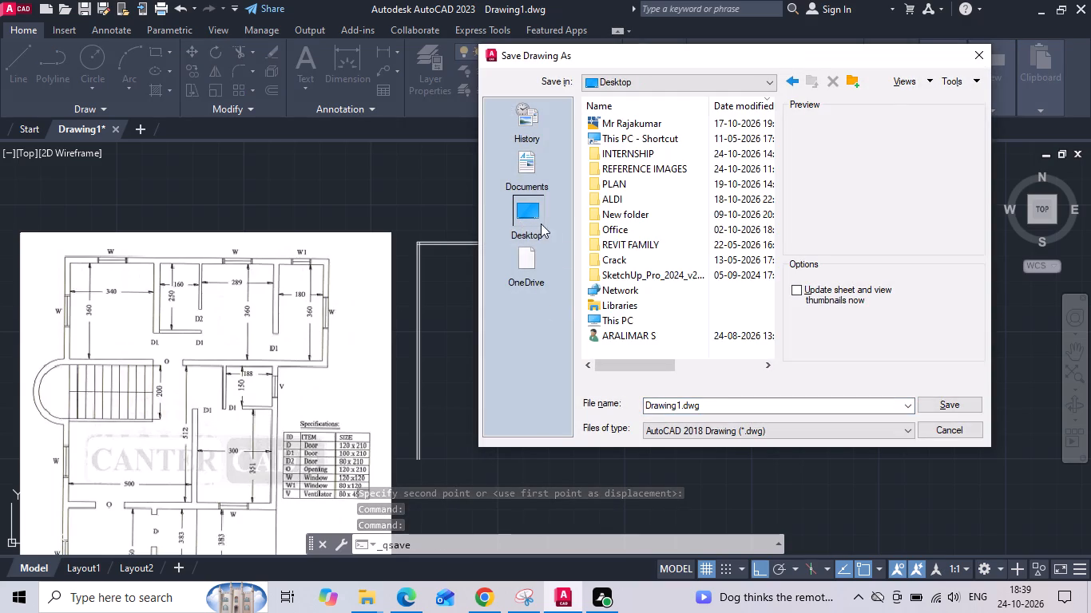
pyautogui.doubleClick(630, 152)
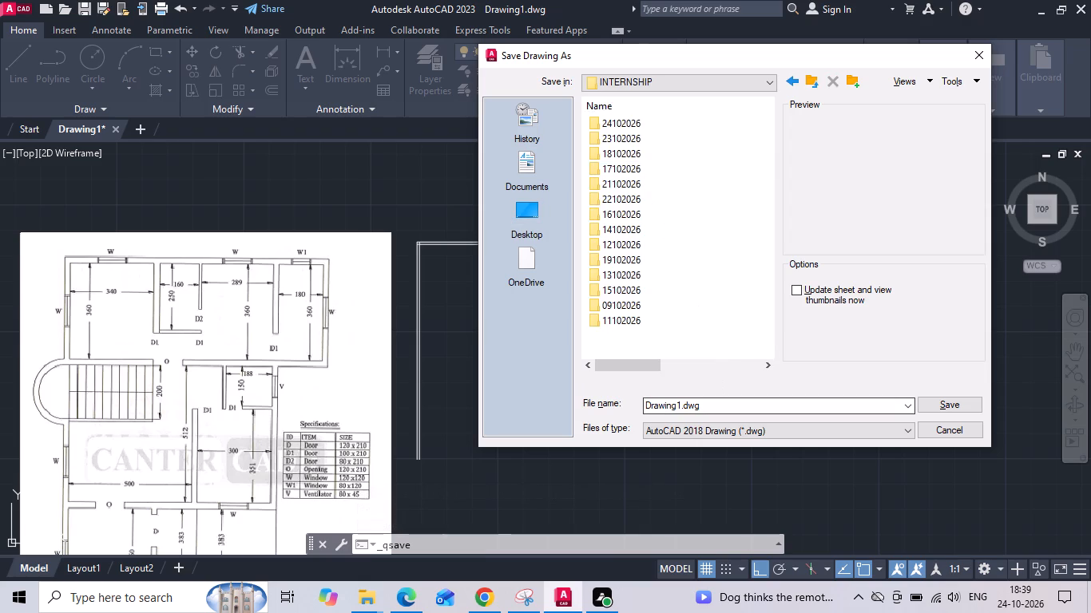
pyautogui.click(717, 406)
pyautogui.press('BackSpace')
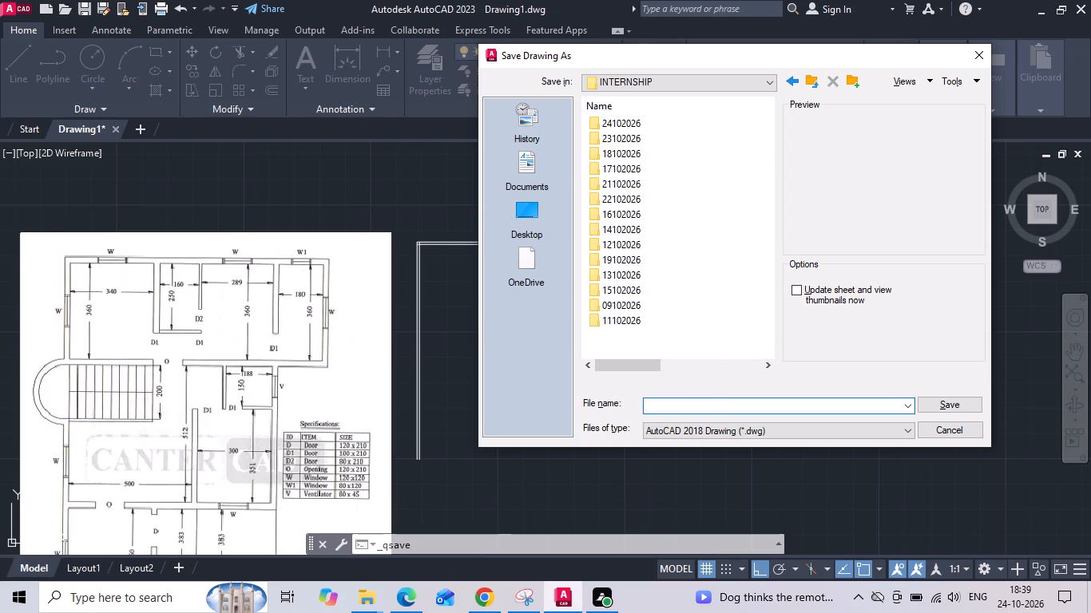
pyautogui.doubleClick(612, 125)
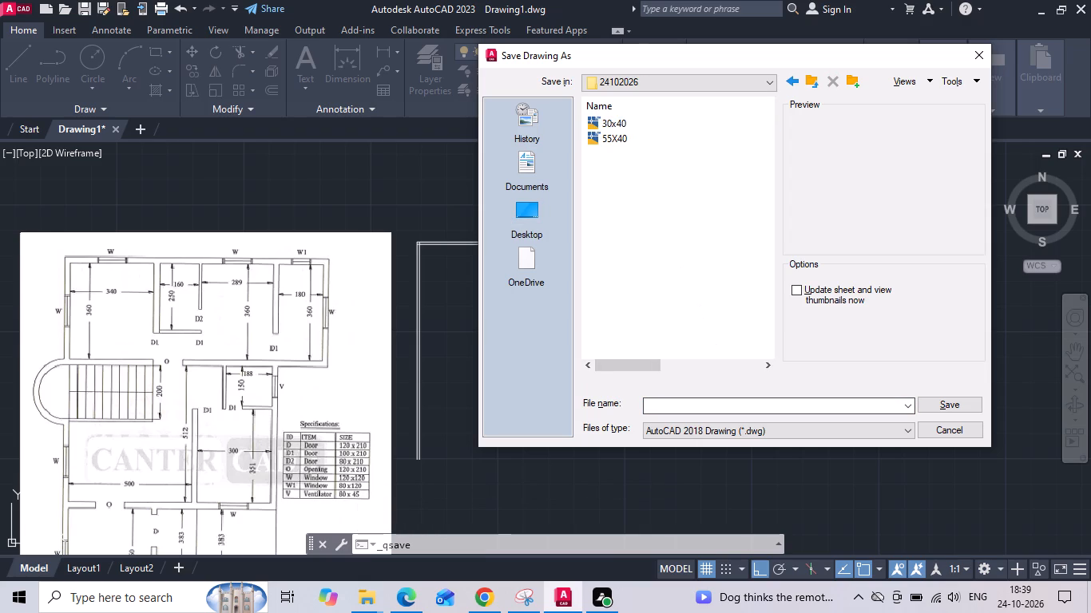
pyautogui.write('PLA')
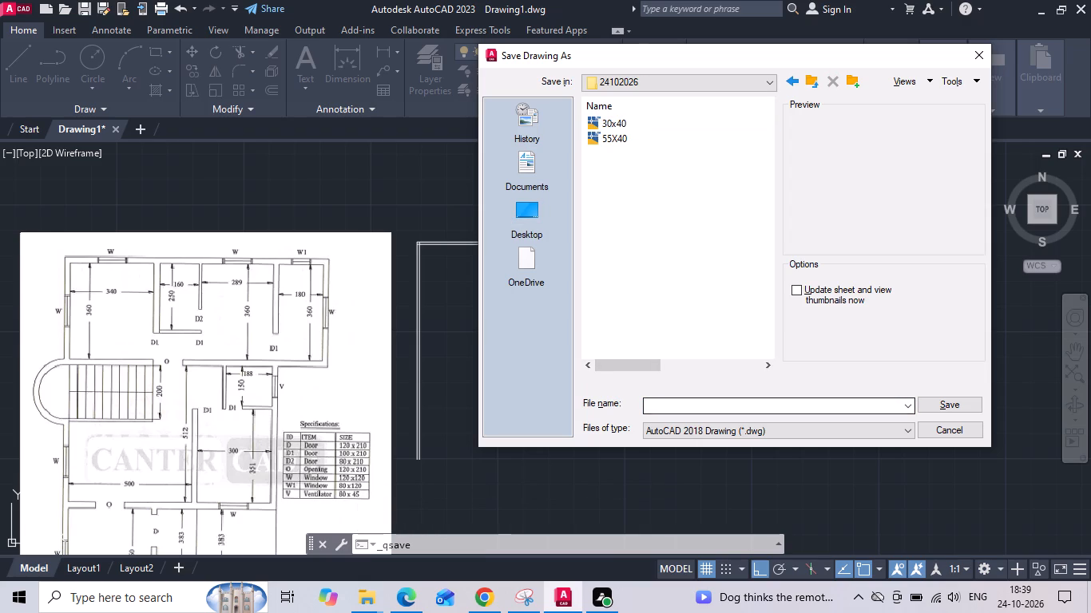
pyautogui.click(711, 409)
pyautogui.write('PLAN')
pyautogui.press('Return')
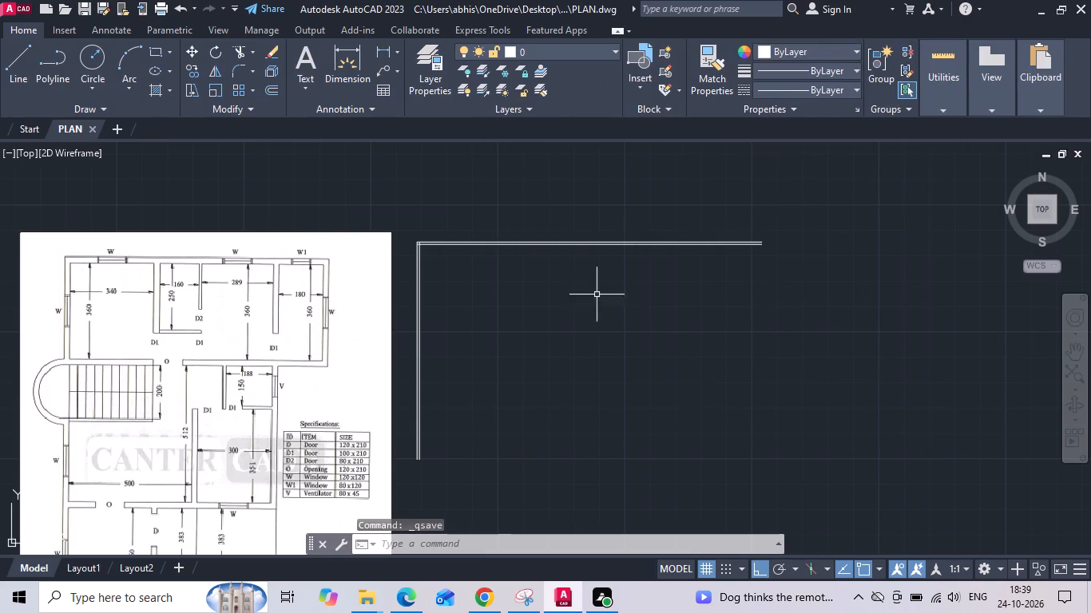
# Offset the inner vertical wall line 340 to the right for the first room's width.
pyautogui.scroll(1, 83, 304)
pyautogui.moveTo(370, 353); pyautogui.dragTo(434, 373, button='middle')
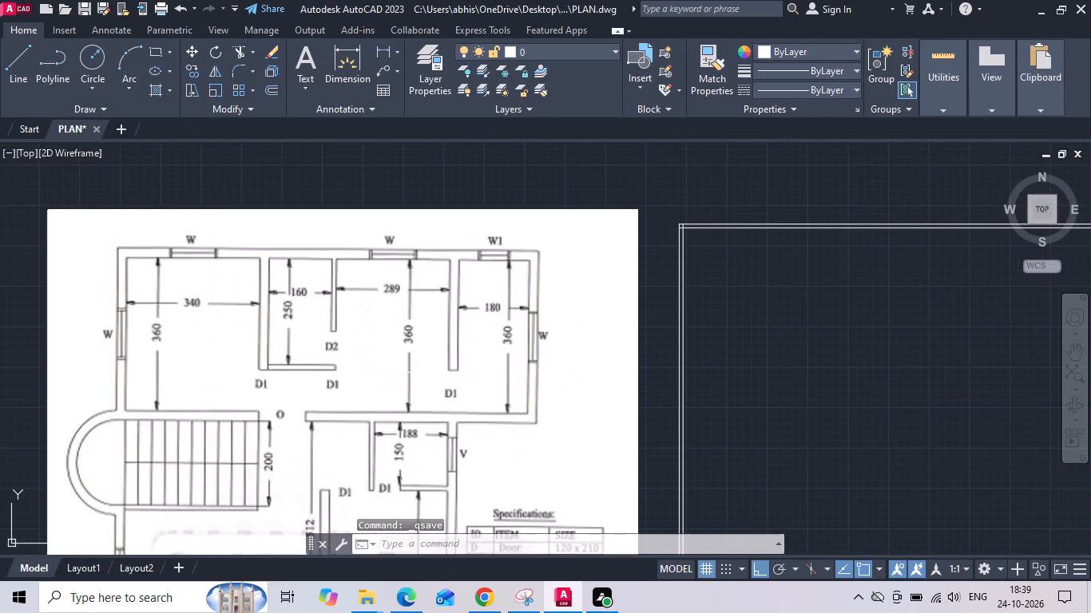
pyautogui.press('Escape')
pyautogui.press('o')
pyautogui.press('Return')
pyautogui.press('3')
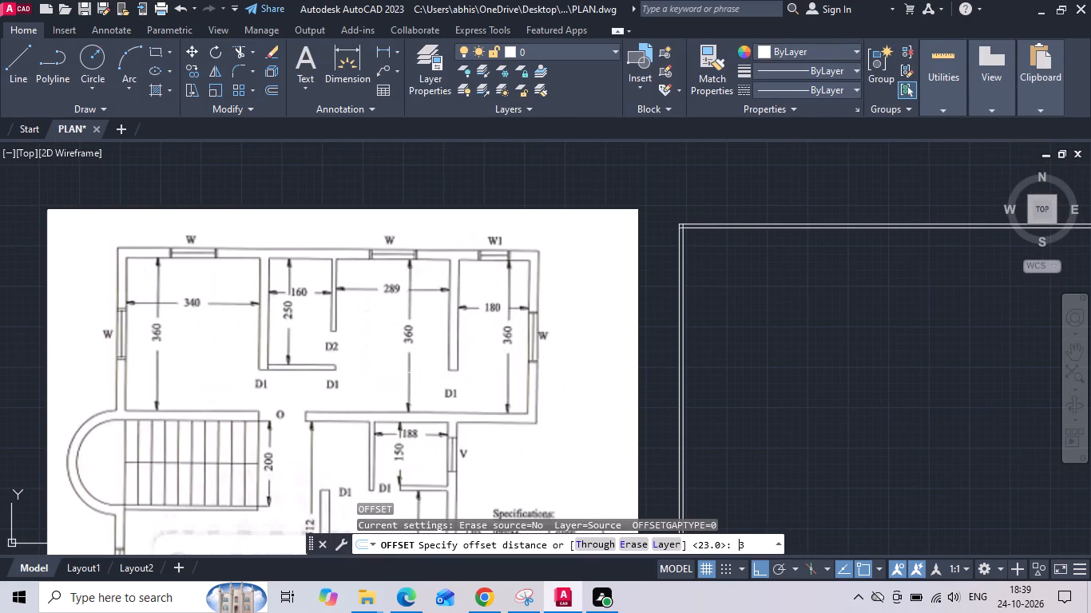
pyautogui.write('40')
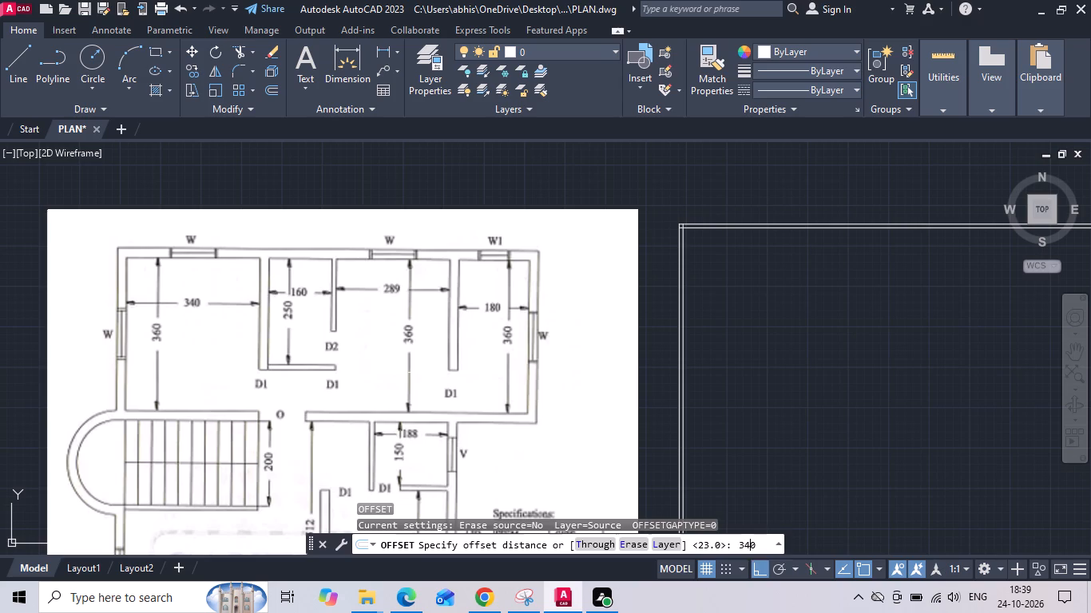
pyautogui.press('Return')
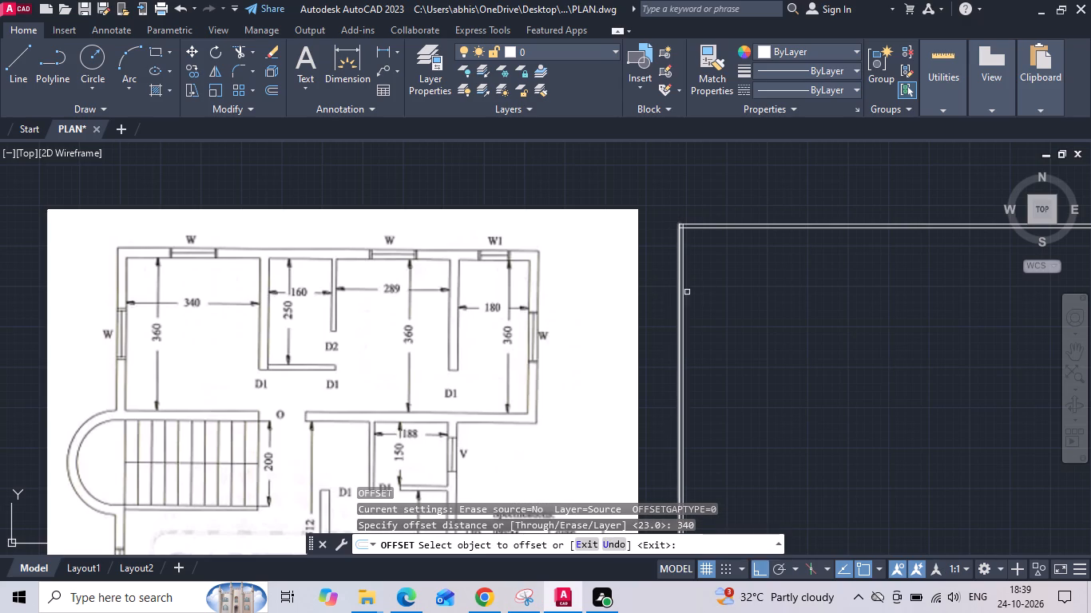
pyautogui.moveTo(683, 282); pyautogui.dragTo(743, 271)
pyautogui.click(765, 266)
pyautogui.press('Escape')
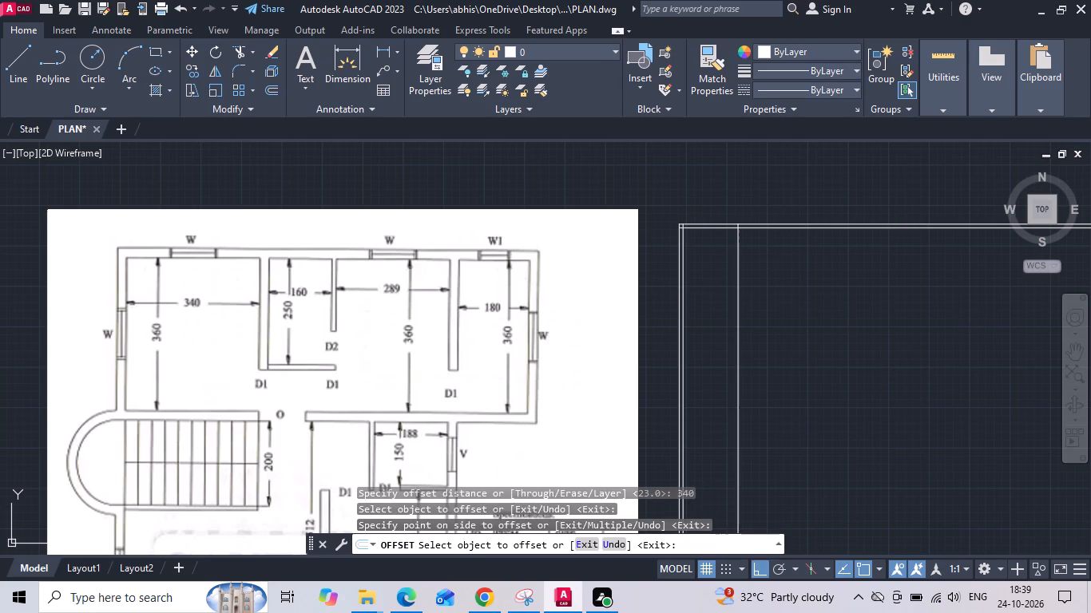
# Offset the inner horizontal wall line 360 downward for the first room's depth.
pyautogui.press('o')
pyautogui.press('Return')
pyautogui.write('360')
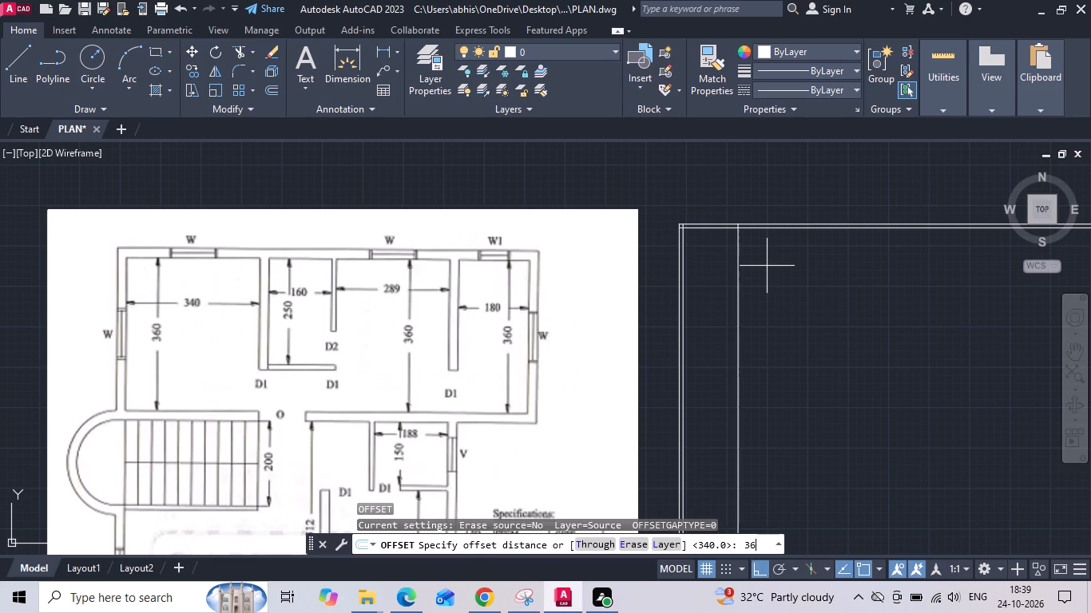
pyautogui.press('Return')
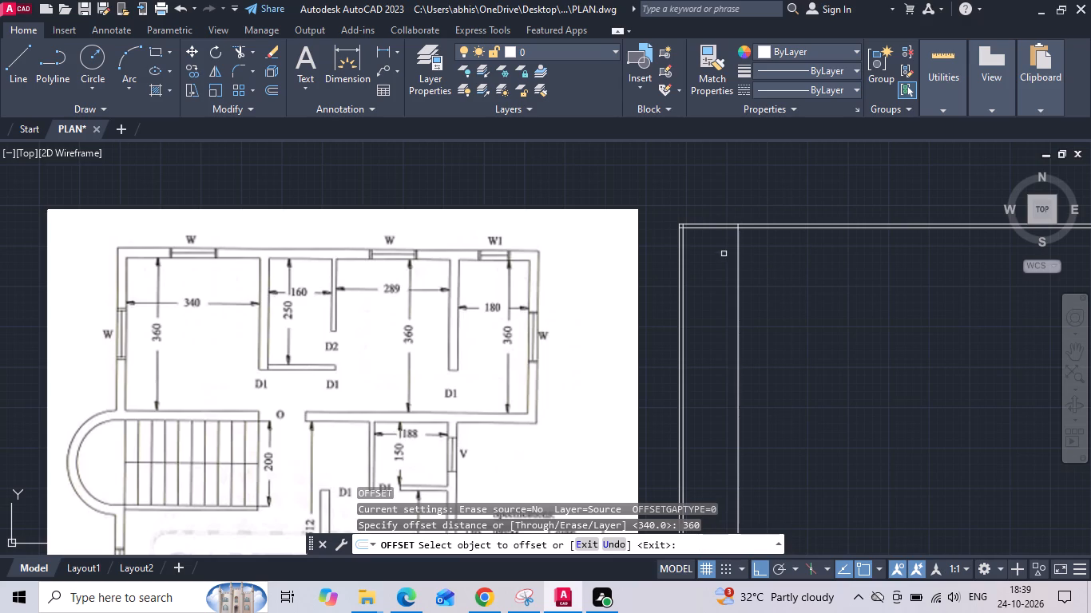
pyautogui.click(716, 230)
pyautogui.click(716, 310)
pyautogui.press('Escape')
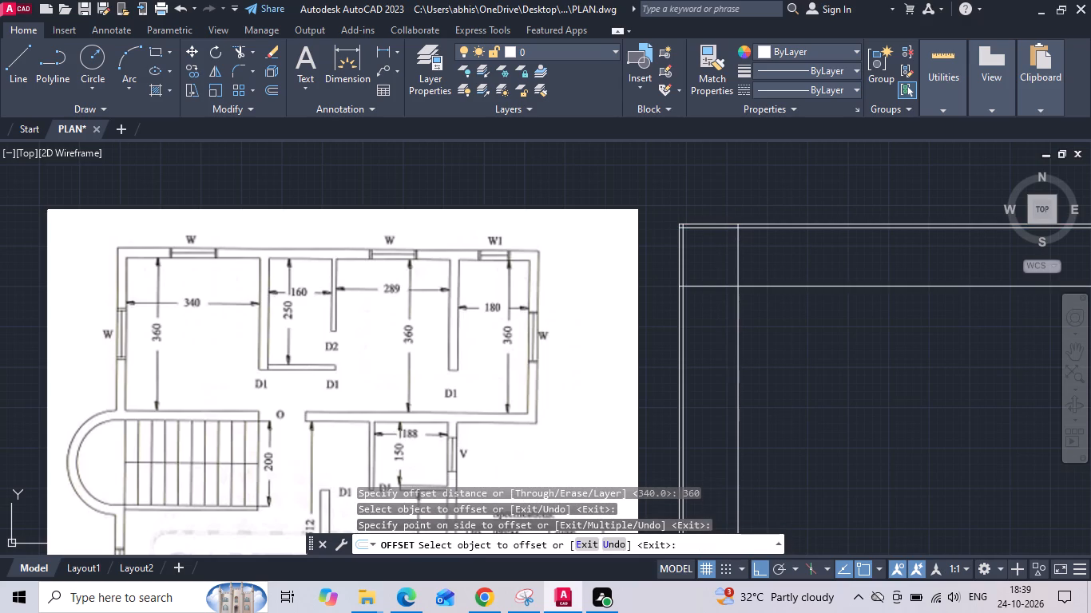
# Offset the new horizontal line 23 downward and the new vertical line 23 to the right to form wall thickness.
pyautogui.press('o')
pyautogui.press('Return')
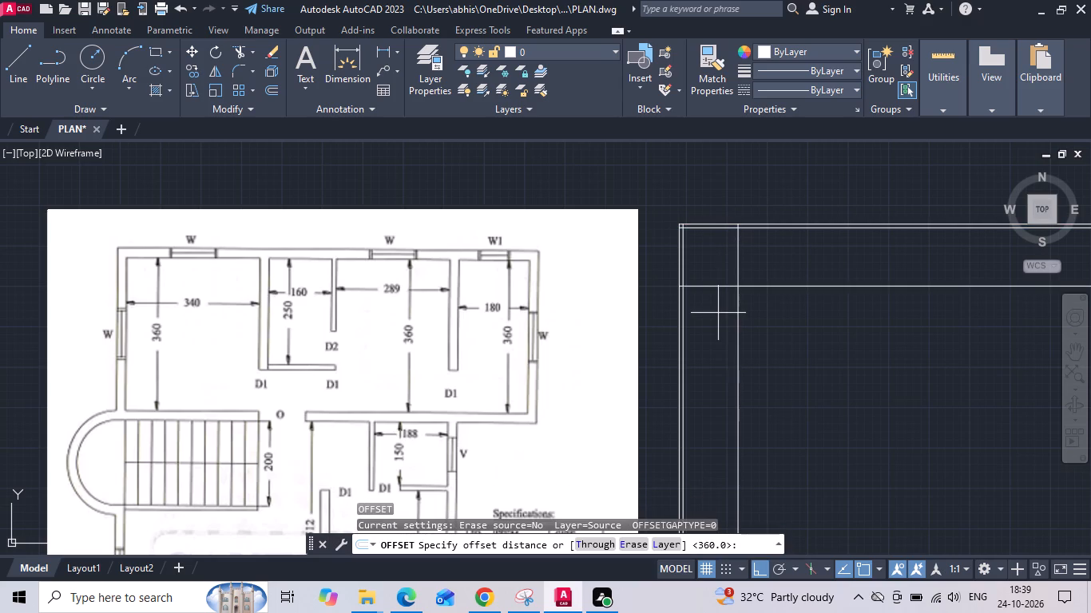
pyautogui.write('23')
pyautogui.press('Return')
pyautogui.click(716, 287)
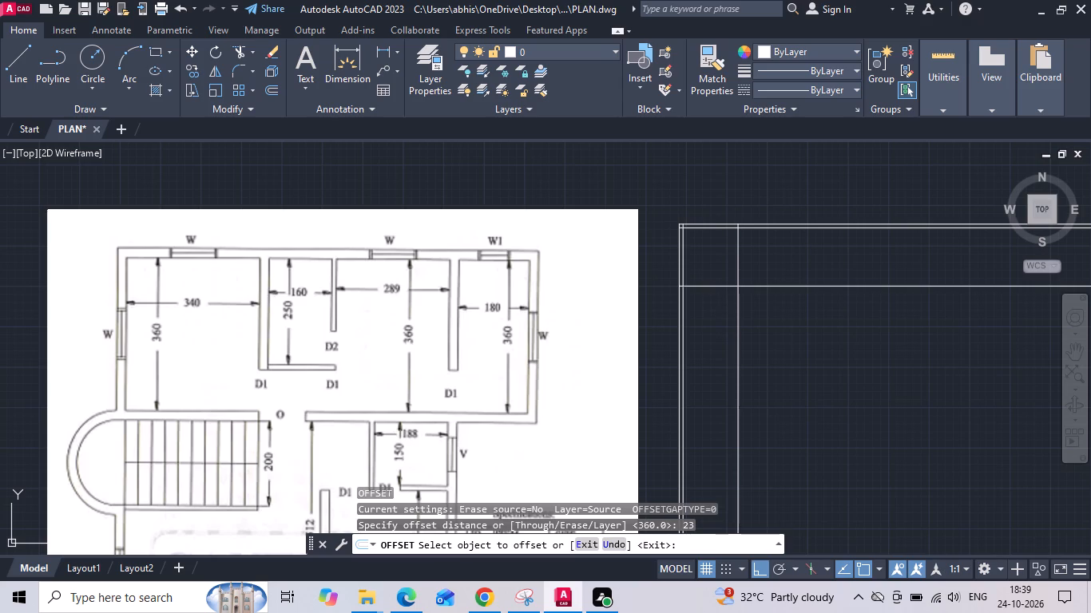
pyautogui.click(721, 326)
pyautogui.moveTo(738, 255); pyautogui.dragTo(738, 254)
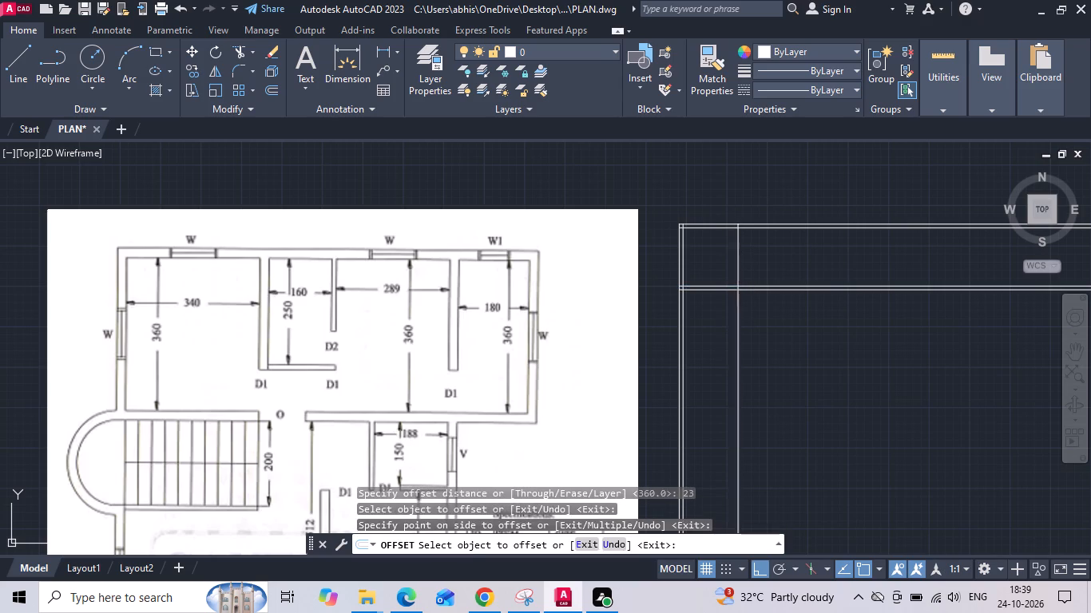
pyautogui.moveTo(738, 254); pyautogui.dragTo(747, 248)
pyautogui.click(769, 241)
pyautogui.press('Escape')
# Scale the plan image down freehand about its upper-right corner to bring its size closer to the drawn walls.
pyautogui.scroll(-1, 670, 234)
pyautogui.moveTo(535, 204); pyautogui.dragTo(485, 266)
pyautogui.click(419, 339)
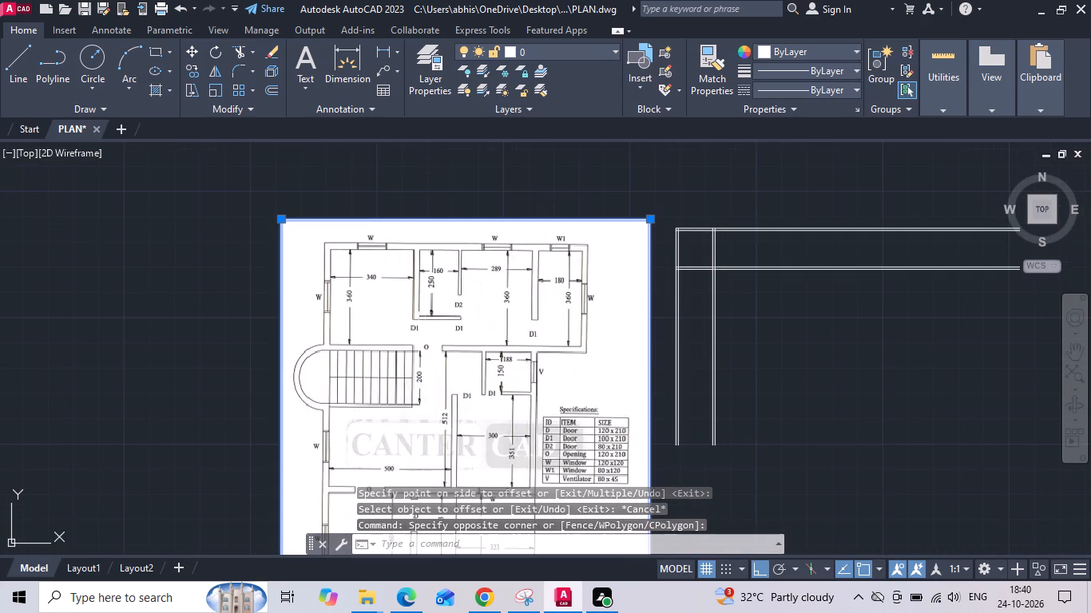
pyautogui.rightClick(595, 196)
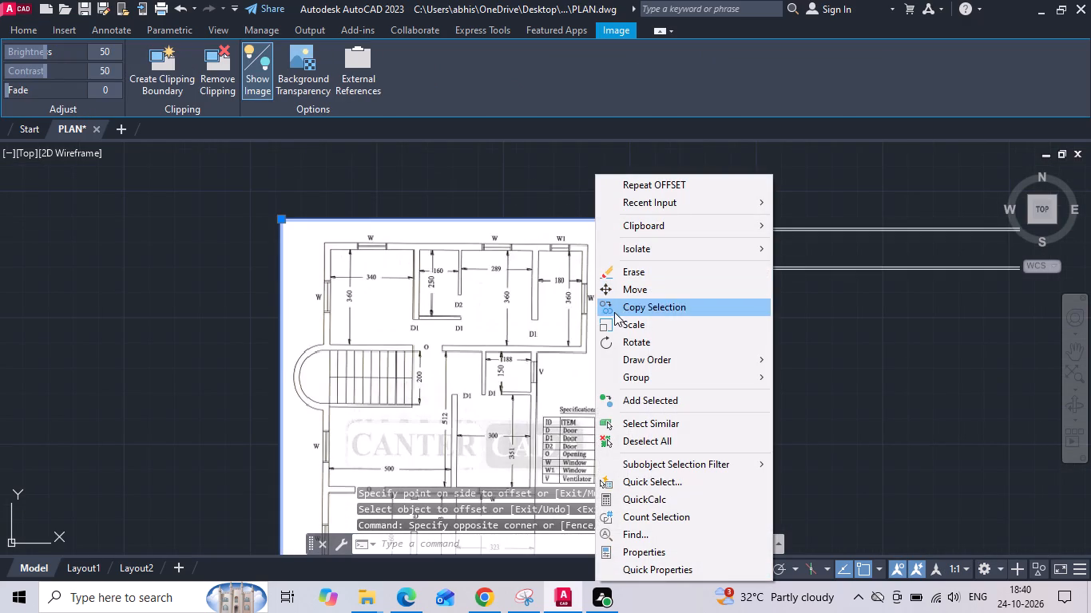
pyautogui.click(616, 318)
pyautogui.click(645, 219)
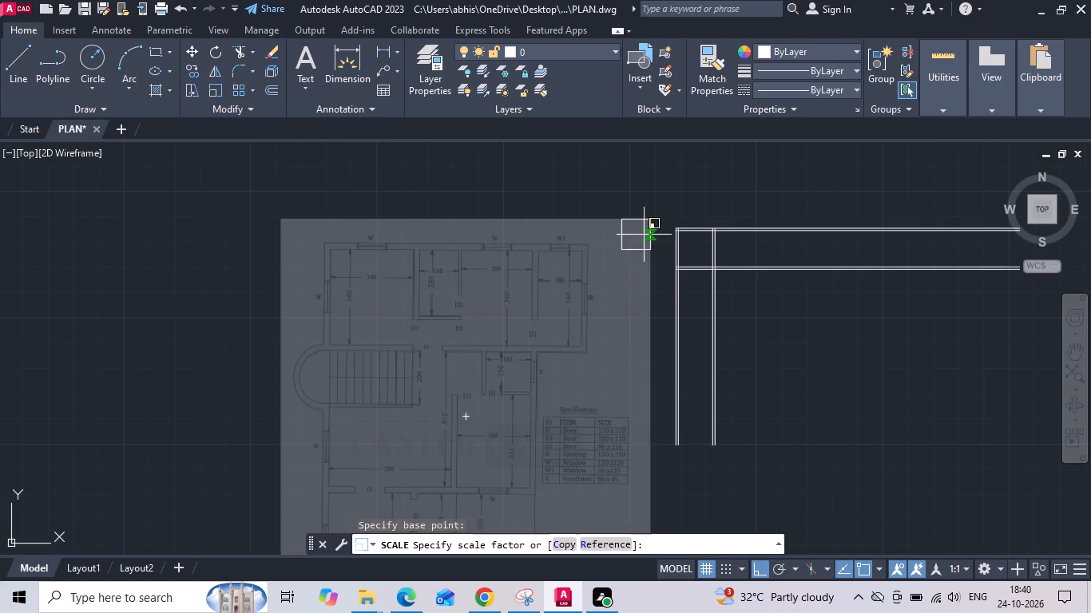
pyautogui.click(601, 296)
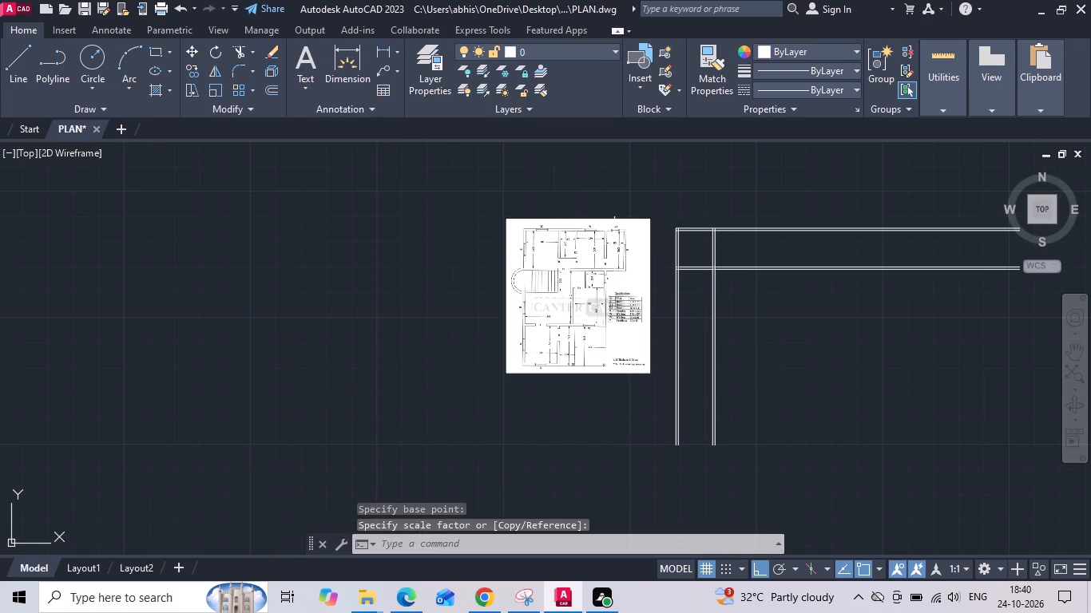
# Move all the wall lines horizontally toward the reduced plan image.
pyautogui.scroll(2, 628, 209)
pyautogui.moveTo(899, 235); pyautogui.dragTo(899, 234)
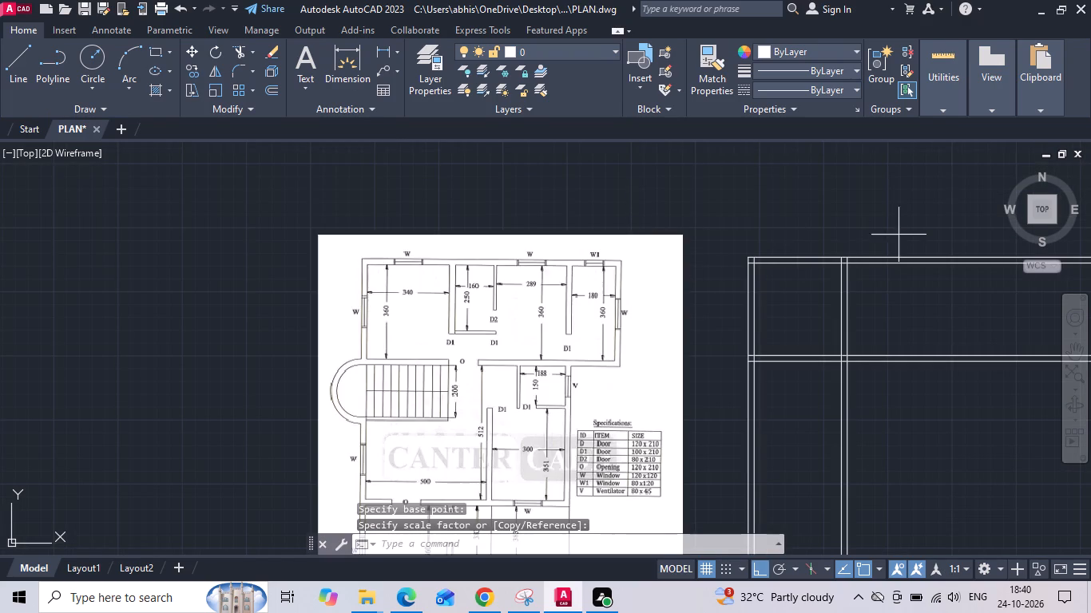
pyautogui.moveTo(899, 234); pyautogui.dragTo(885, 259)
pyautogui.click(708, 403)
pyautogui.rightClick(706, 403)
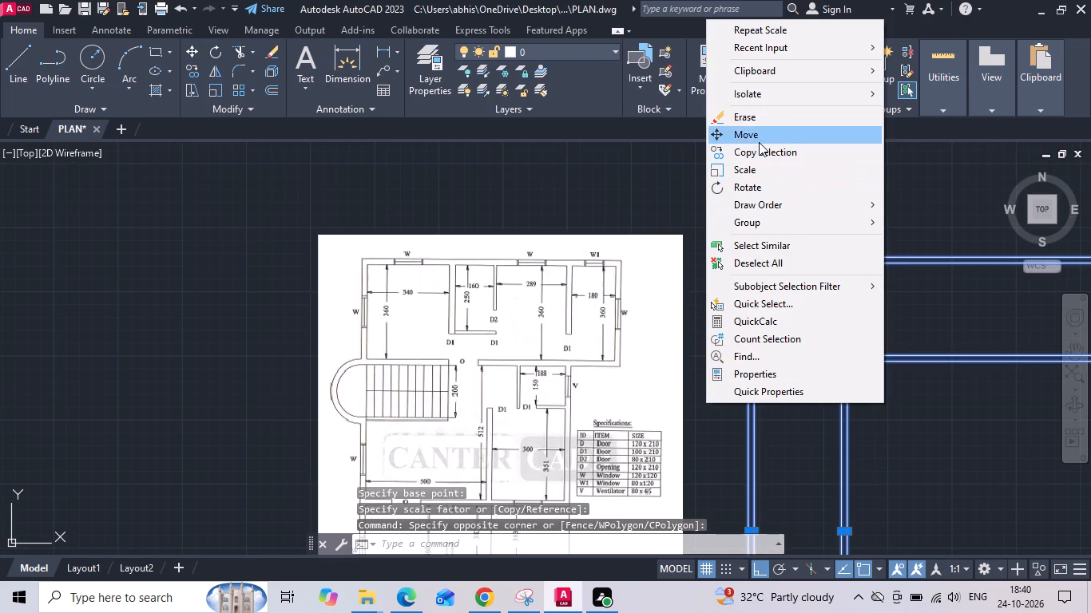
pyautogui.click(759, 142)
pyautogui.scroll(1, 784, 271)
pyautogui.moveTo(788, 326); pyautogui.dragTo(788, 318)
pyautogui.click(760, 297)
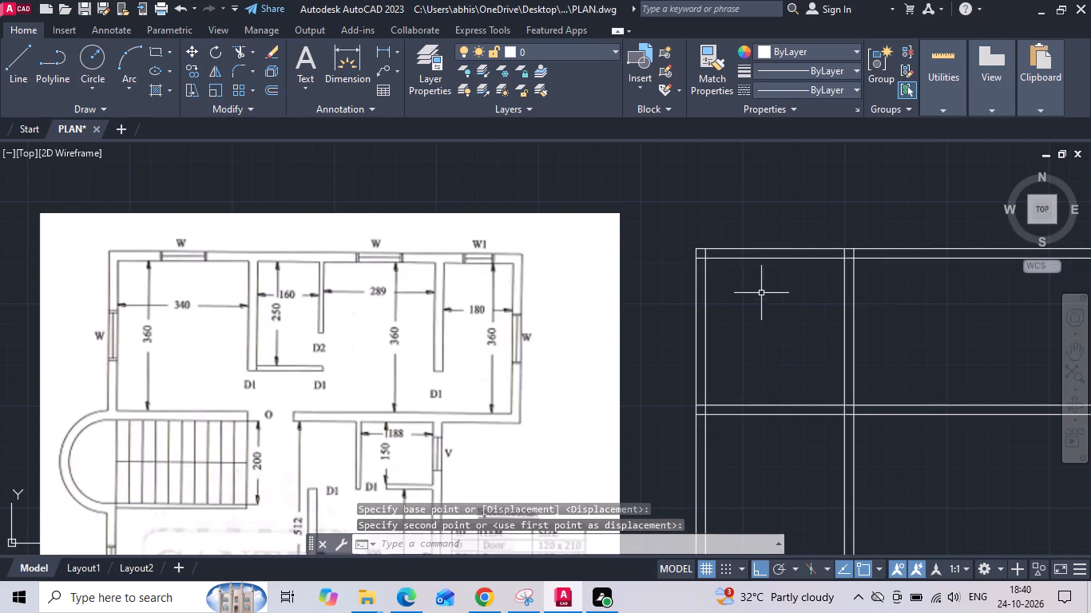
# Move all the wall lines about 105 further left, closer to the plan image.
pyautogui.moveTo(881, 204); pyautogui.dragTo(883, 247)
pyautogui.click(676, 457)
pyautogui.rightClick(733, 192)
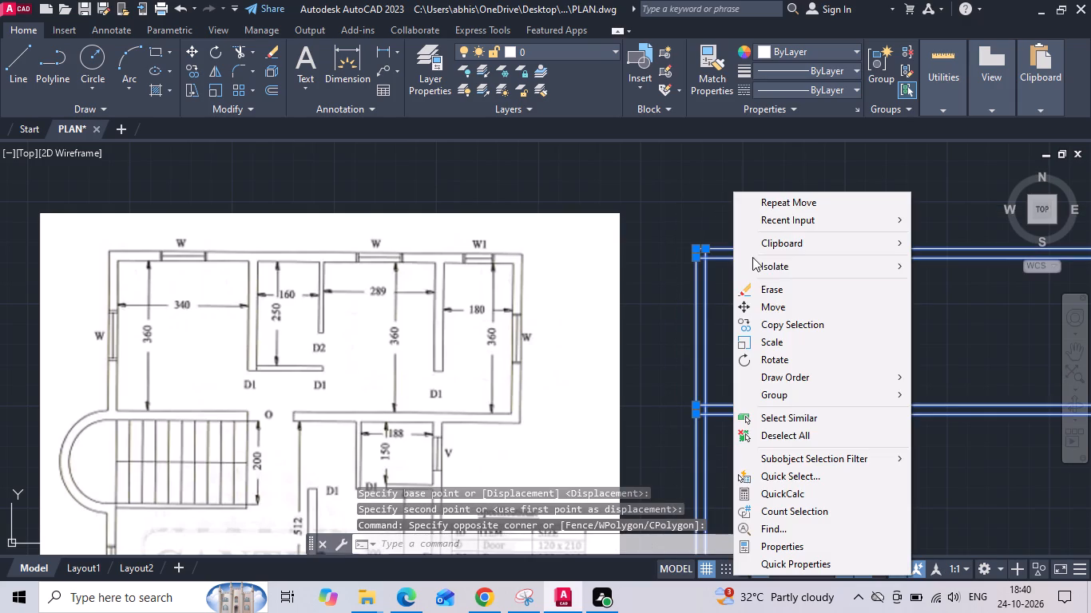
pyautogui.click(759, 299)
pyautogui.moveTo(764, 306); pyautogui.dragTo(760, 299)
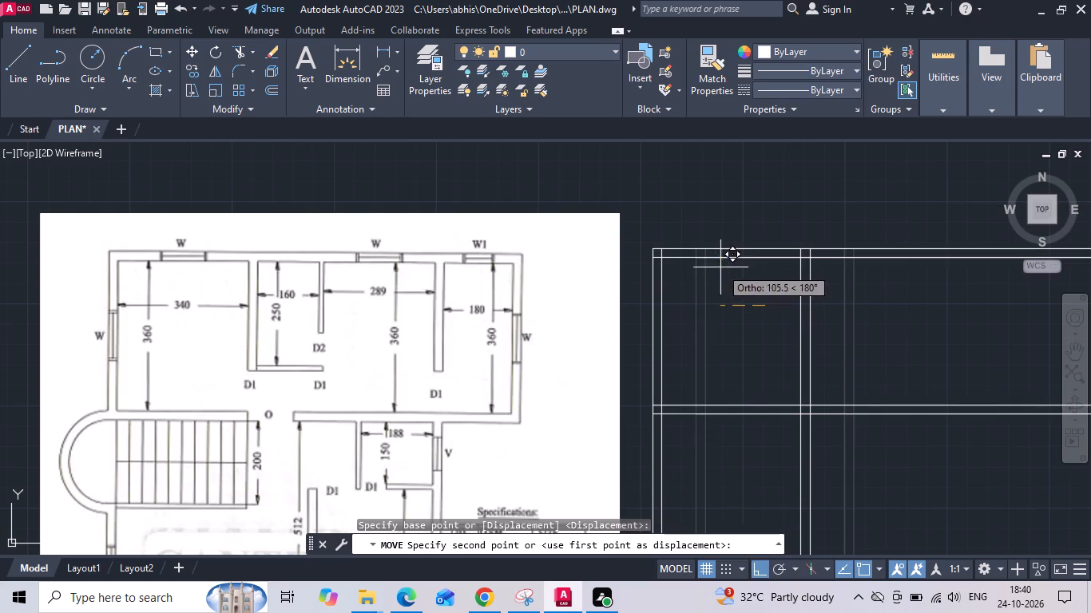
pyautogui.scroll(2, 719, 263)
pyautogui.click(719, 262)
pyautogui.scroll(-3, 718, 259)
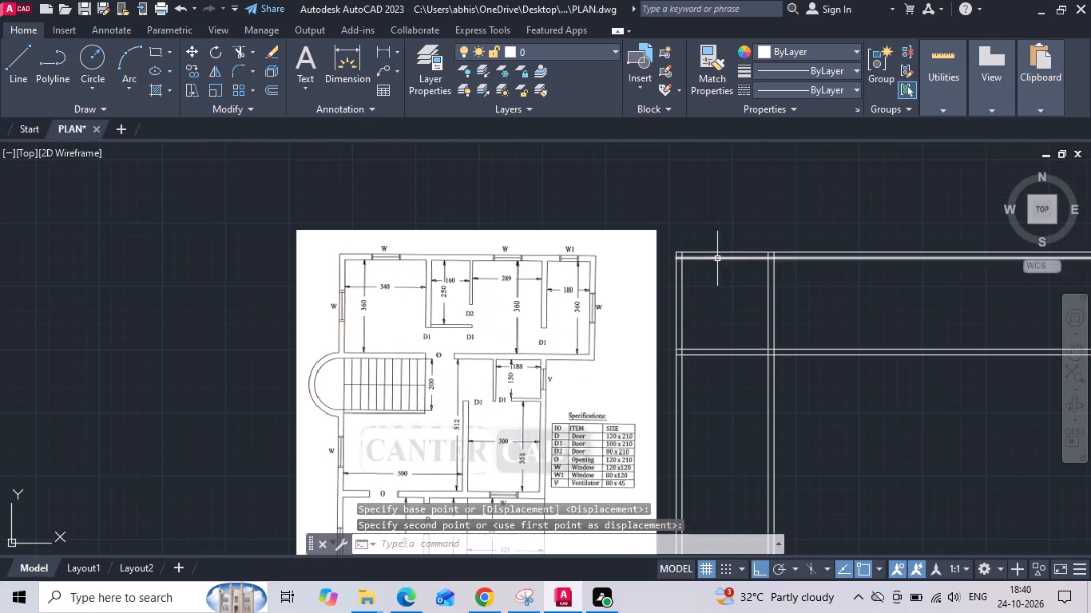
# Offset the right face of the first room's partition wall 160 to the right for the next room's width.
pyautogui.scroll(1, 709, 274)
pyautogui.press('Escape')
pyautogui.press('o')
pyautogui.press('Return')
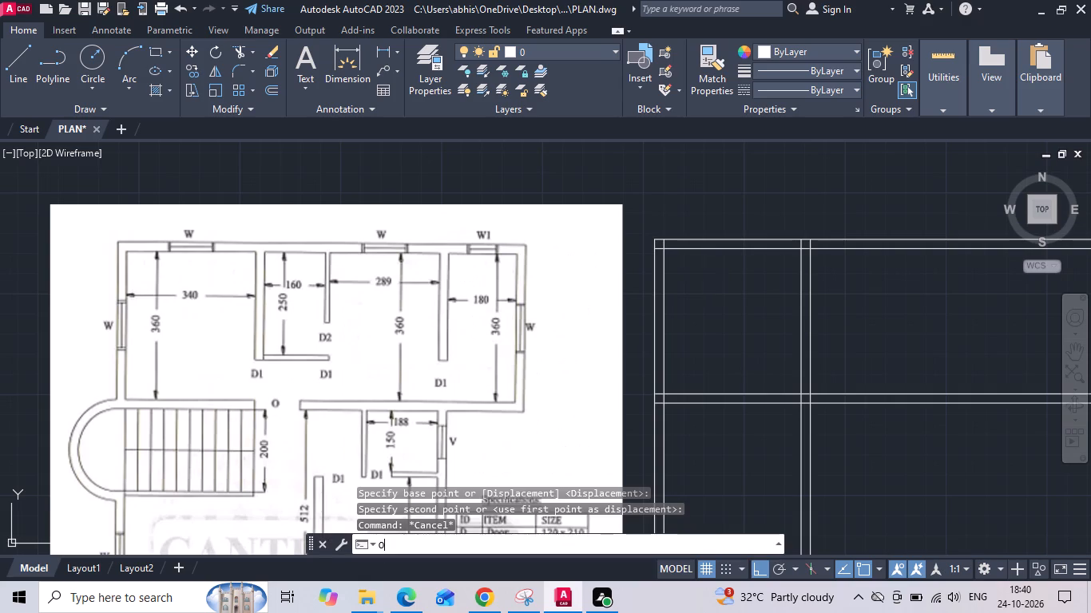
pyautogui.write('160')
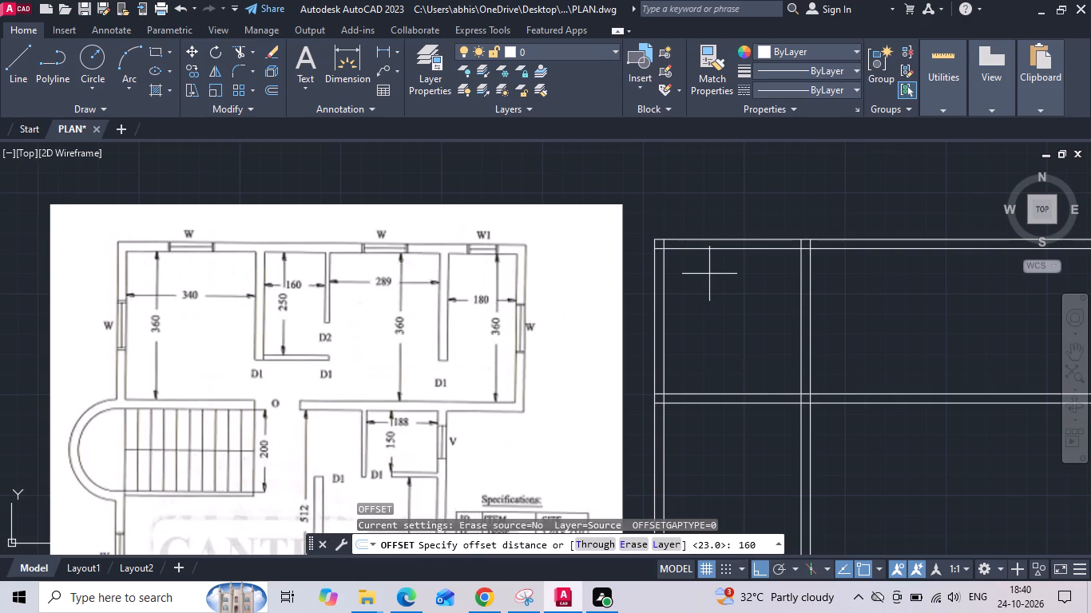
pyautogui.press('Return')
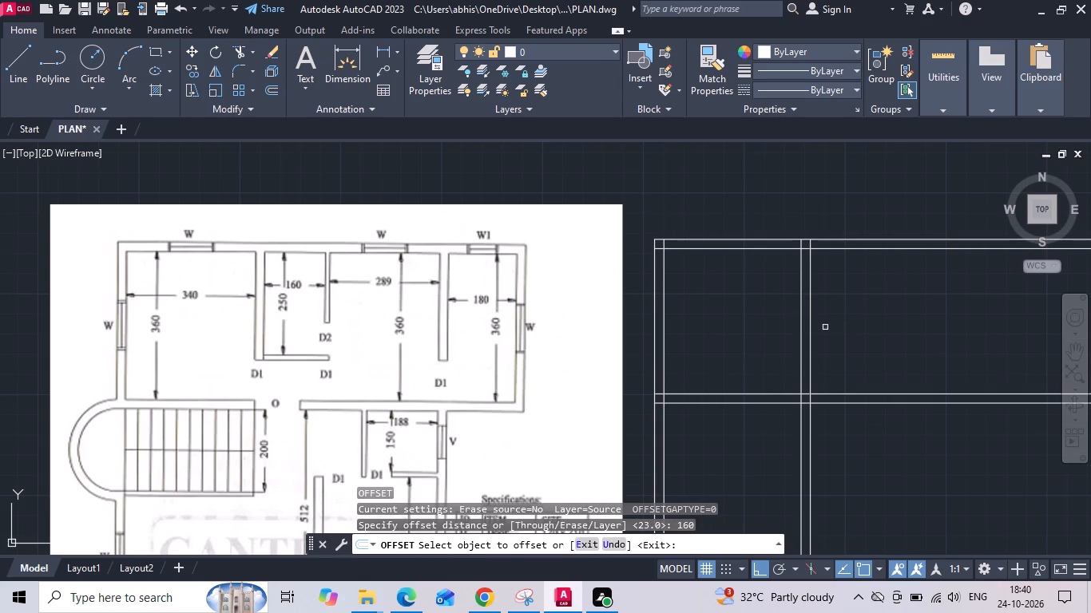
pyautogui.moveTo(809, 328); pyautogui.dragTo(819, 320)
pyautogui.click(917, 314)
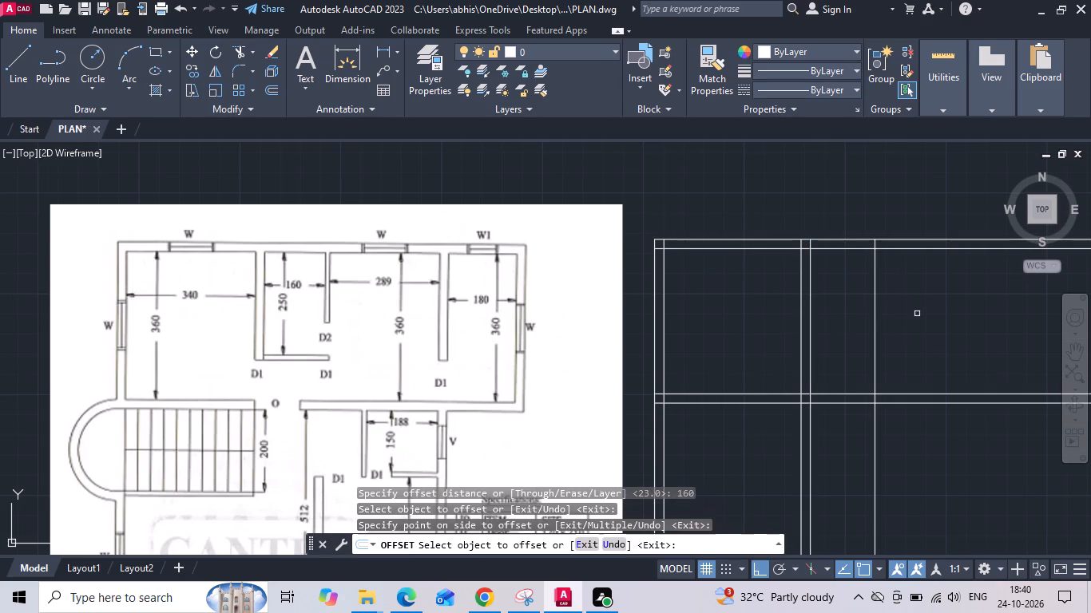
pyautogui.press('Escape')
# Offset the top wall's inner face 250 downward for the depth of the 160-wide room.
pyautogui.press('o')
pyautogui.press('space')
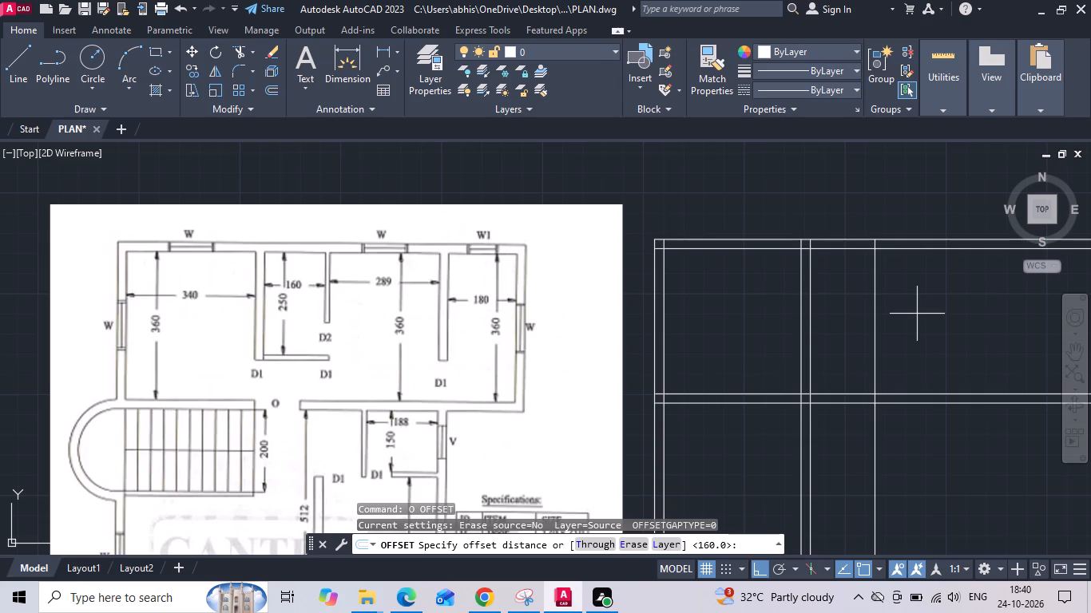
pyautogui.write('250')
pyautogui.press('space')
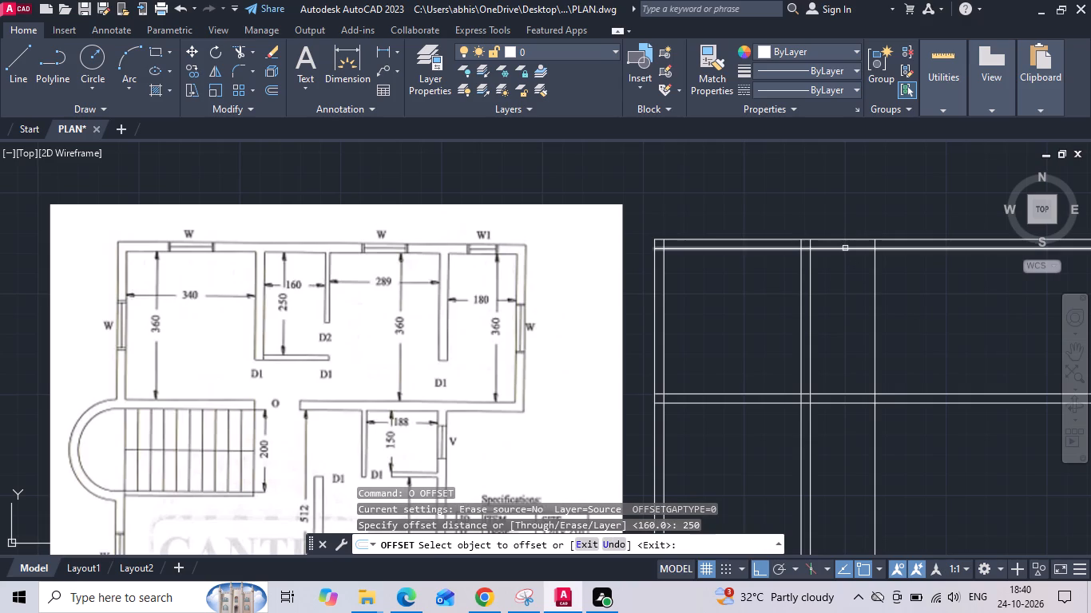
pyautogui.moveTo(845, 249); pyautogui.dragTo(846, 275)
pyautogui.click(841, 320)
pyautogui.press('Escape')
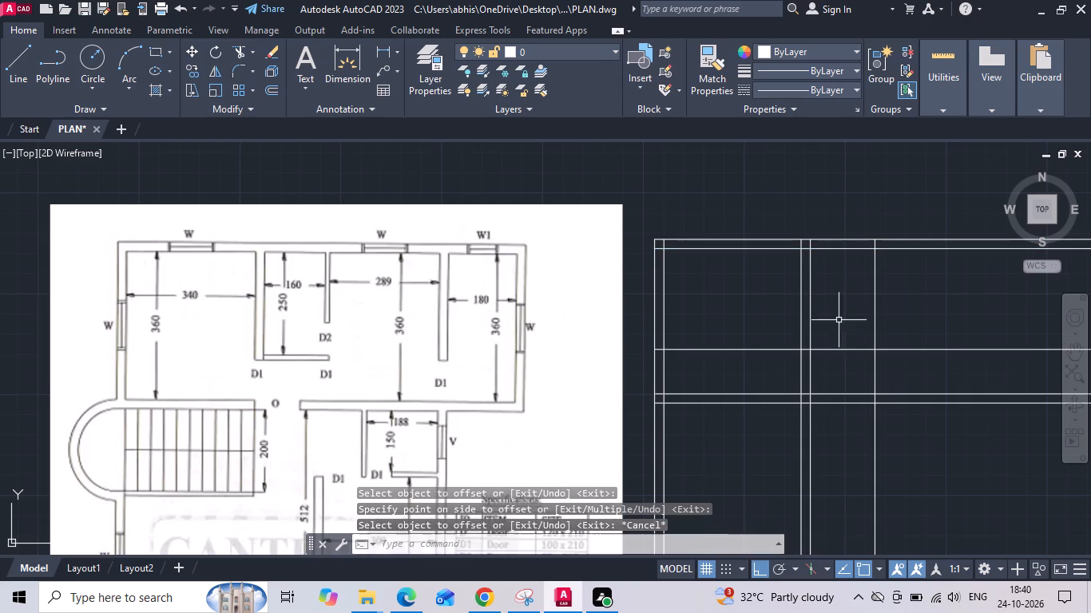
# Measure the gap between the new horizontal line and the wall below, and examine the door sizes in the plan's specifications.
pyautogui.click(378, 46)
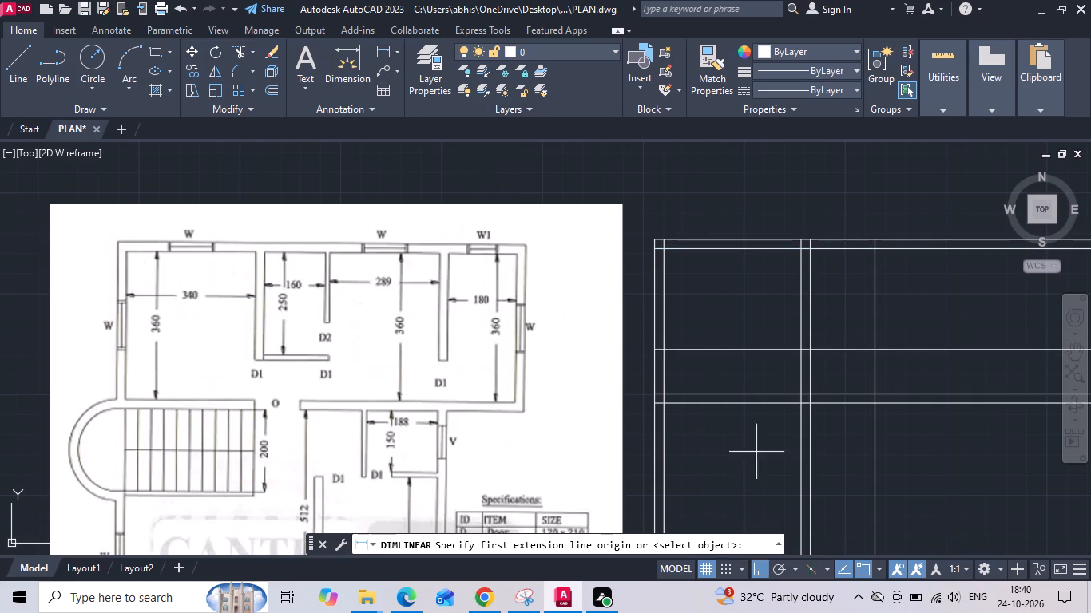
pyautogui.scroll(1, 788, 435)
pyautogui.click(805, 299)
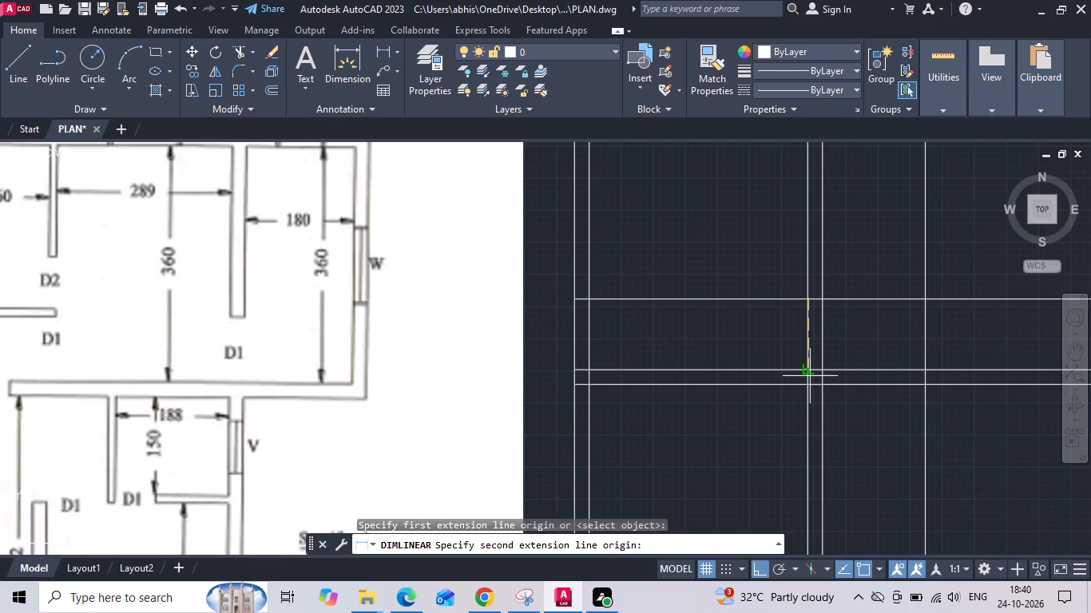
pyautogui.click(810, 364)
pyautogui.press('Escape')
pyautogui.scroll(-2, 674, 431)
pyautogui.moveTo(478, 477); pyautogui.dragTo(465, 387, button='middle')
pyautogui.scroll(2, 530, 419)
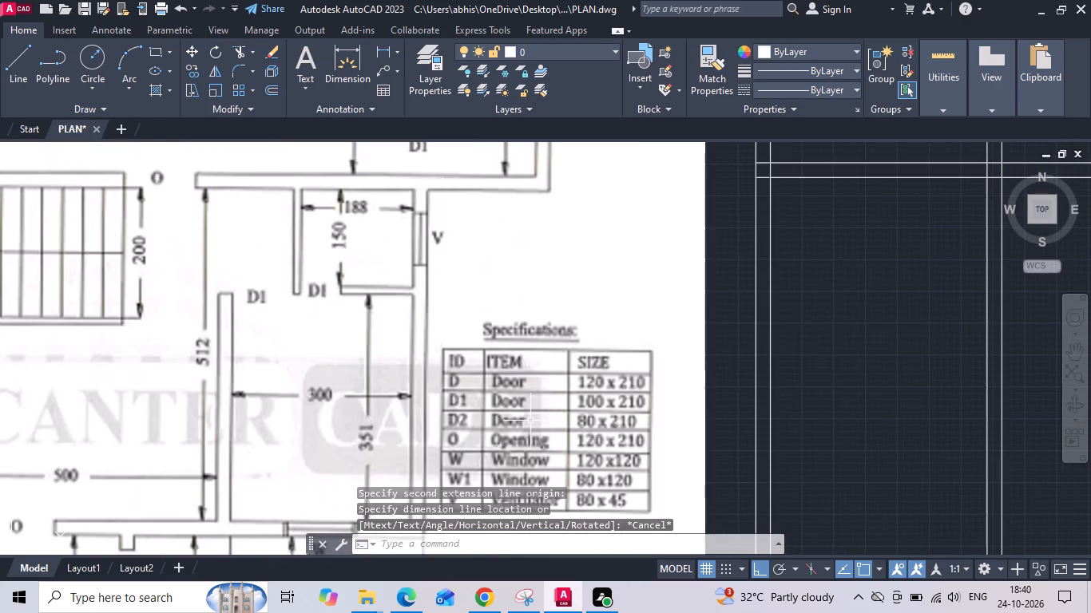
pyautogui.scroll(-1, 539, 447)
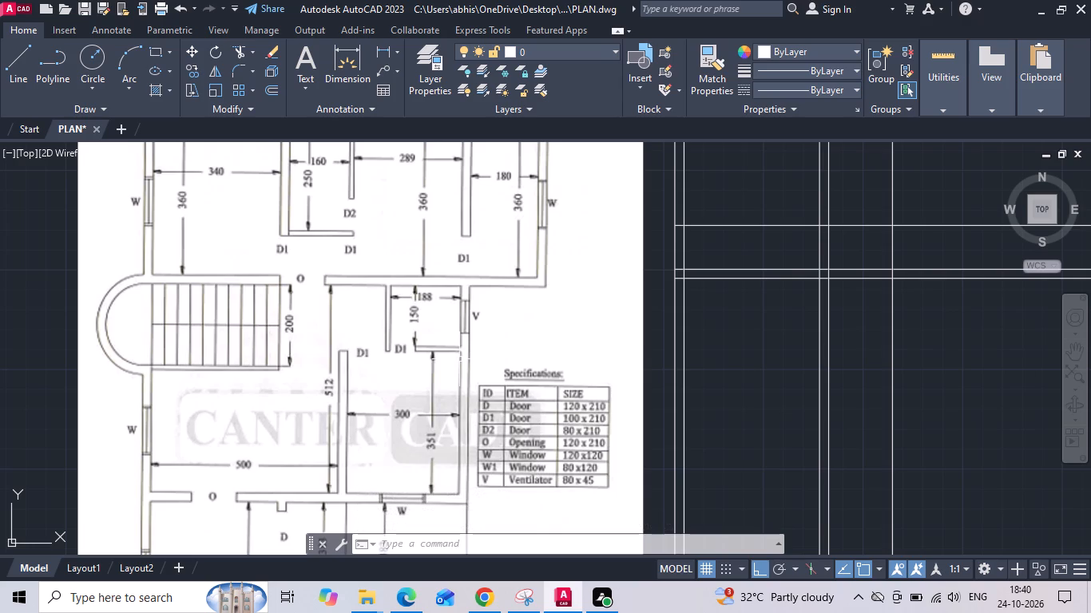
pyautogui.moveTo(372, 221); pyautogui.dragTo(358, 293, button='middle')
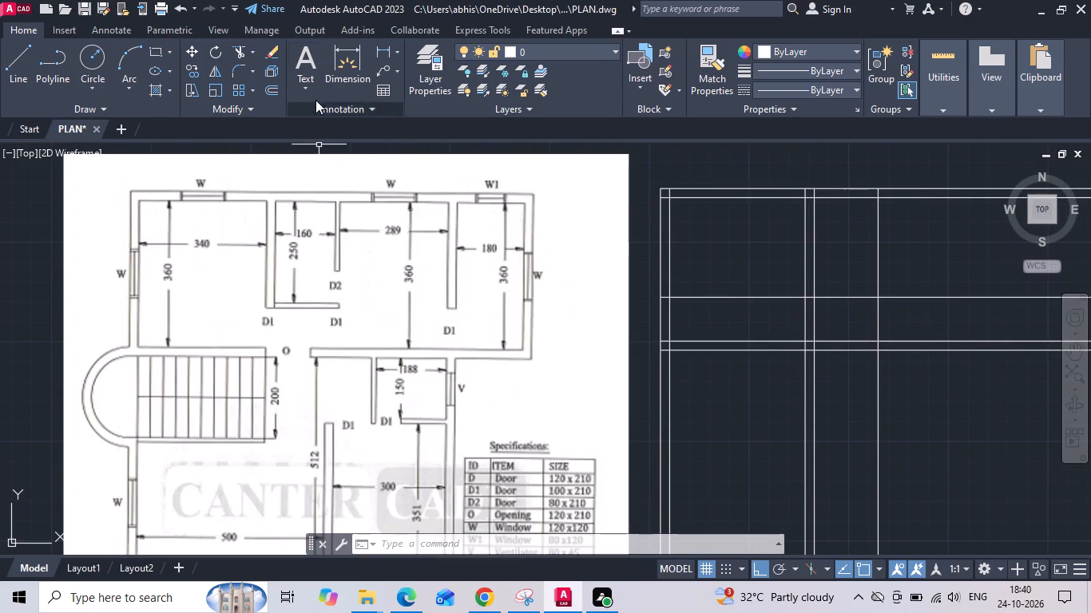
pyautogui.moveTo(815, 329); pyautogui.dragTo(747, 322, button='middle')
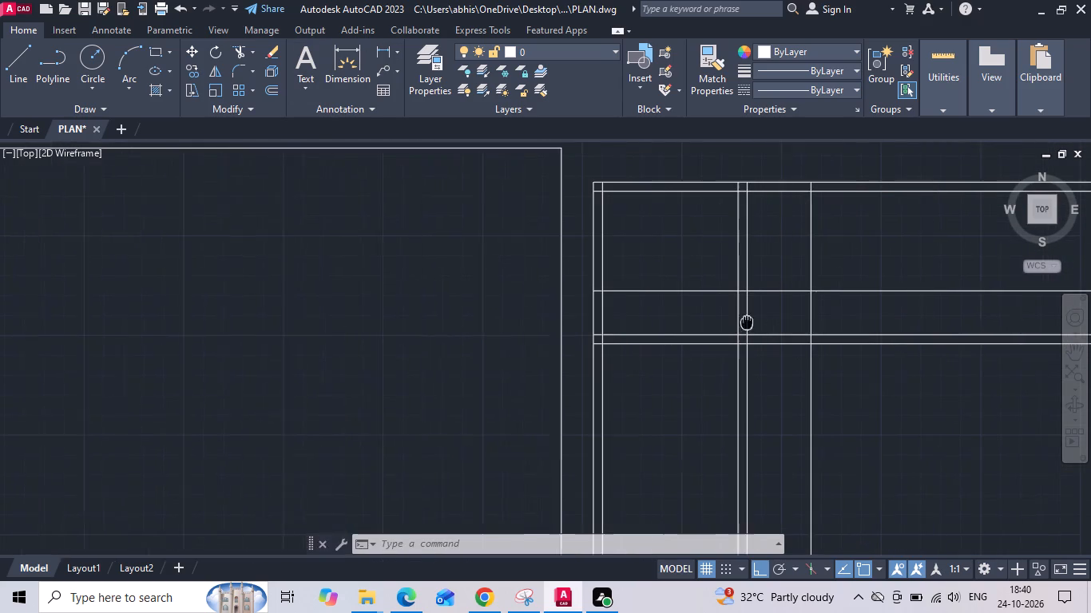
pyautogui.scroll(1, 746, 319)
pyautogui.click(379, 53)
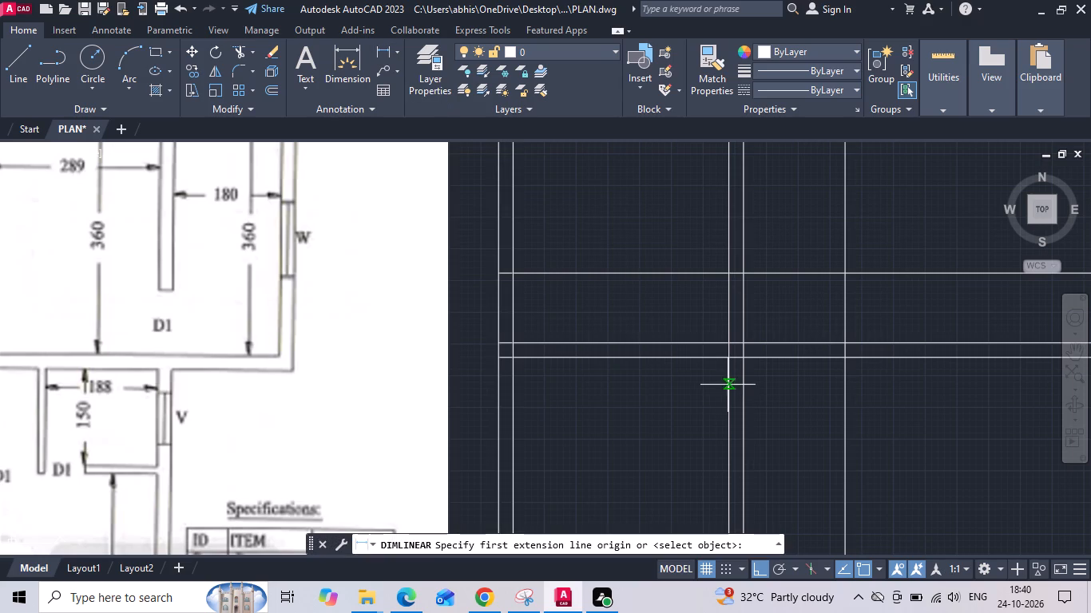
pyautogui.click(728, 343)
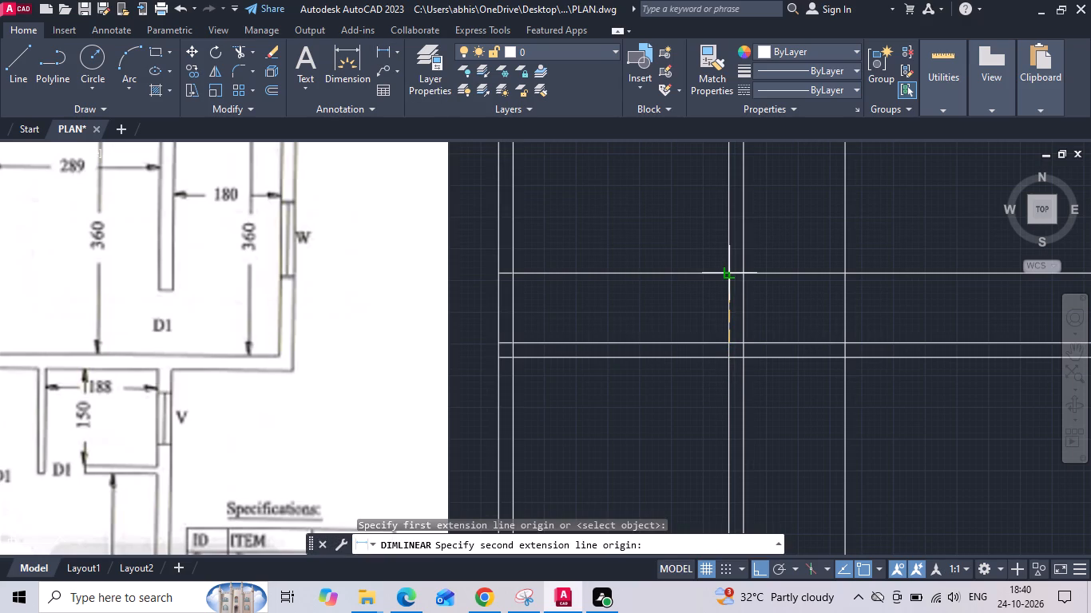
pyautogui.click(726, 271)
pyautogui.press('Escape')
# Offset the small room's bottom line 10 downward and its right-hand line 10 outward to form thin partition walls.
pyautogui.write('O 10')
pyautogui.press('space')
pyautogui.click(766, 275)
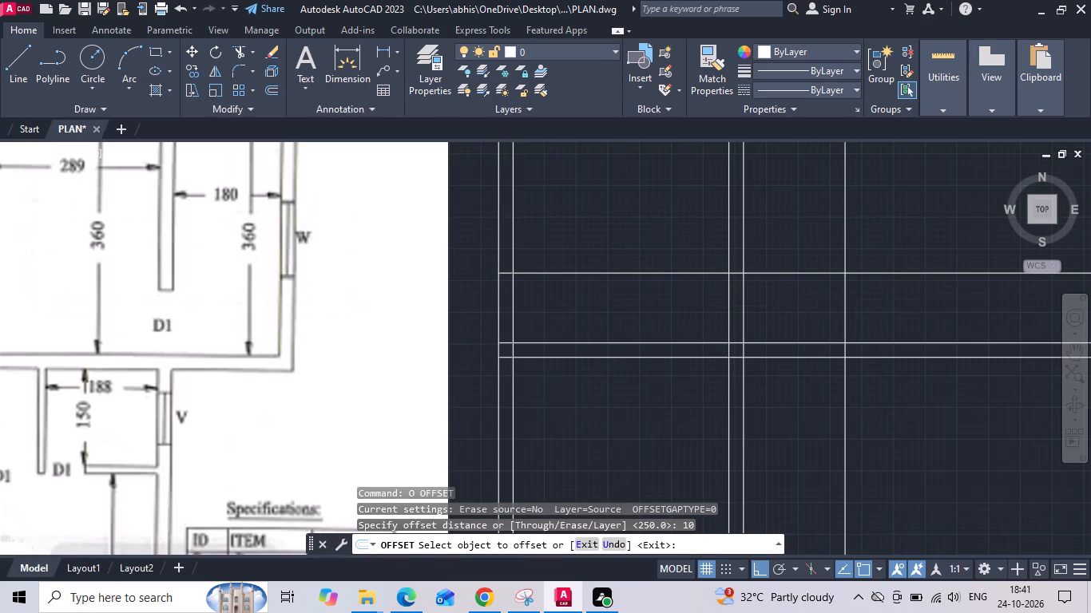
pyautogui.click(766, 297)
pyautogui.moveTo(843, 226); pyautogui.dragTo(884, 203)
pyautogui.click(893, 198)
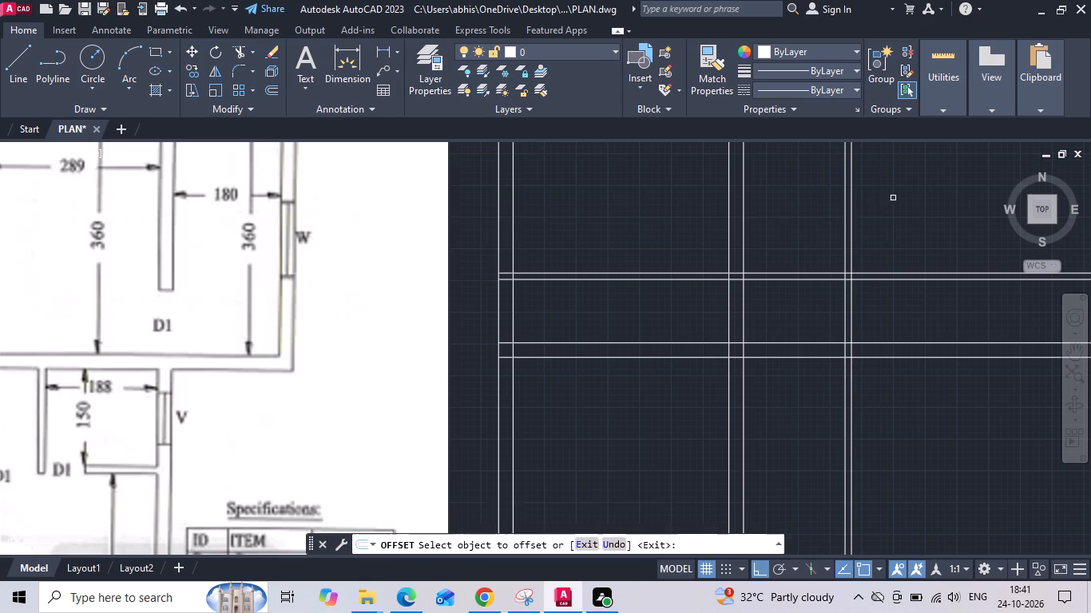
pyautogui.press('Escape')
# Trim the thin wall lines inside the 340-wide room, the partition below the small room, and the lower wall's opening beside it.
pyautogui.press('t')
pyautogui.press('r')
pyautogui.press('space')
pyautogui.press('space')
pyautogui.moveTo(641, 264); pyautogui.dragTo(647, 294)
pyautogui.scroll(-1, 789, 321)
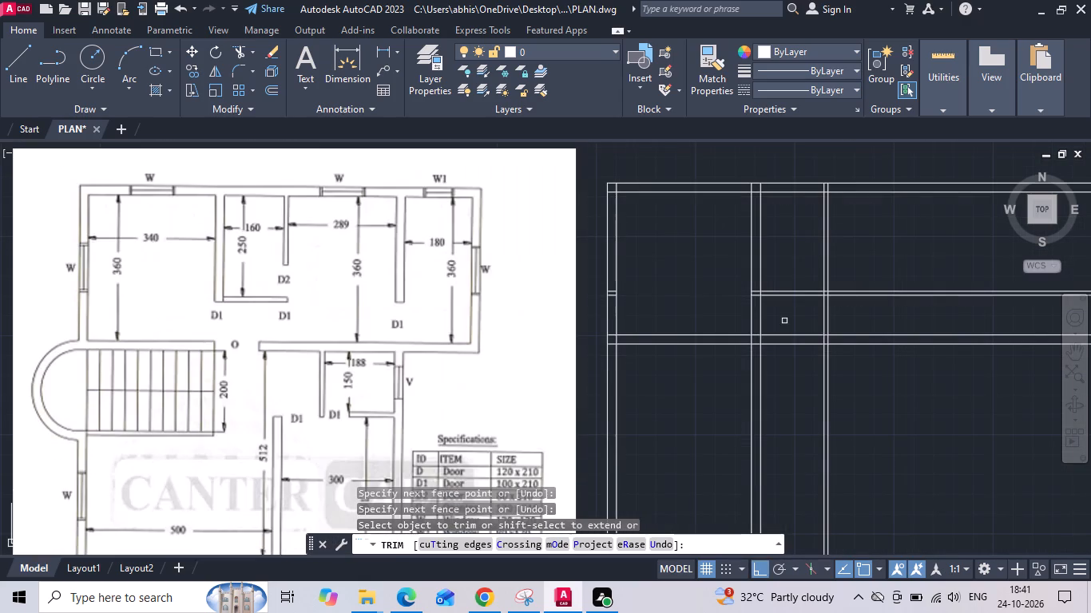
pyautogui.click(784, 320)
pyautogui.click(740, 314)
pyautogui.moveTo(795, 315); pyautogui.dragTo(798, 380)
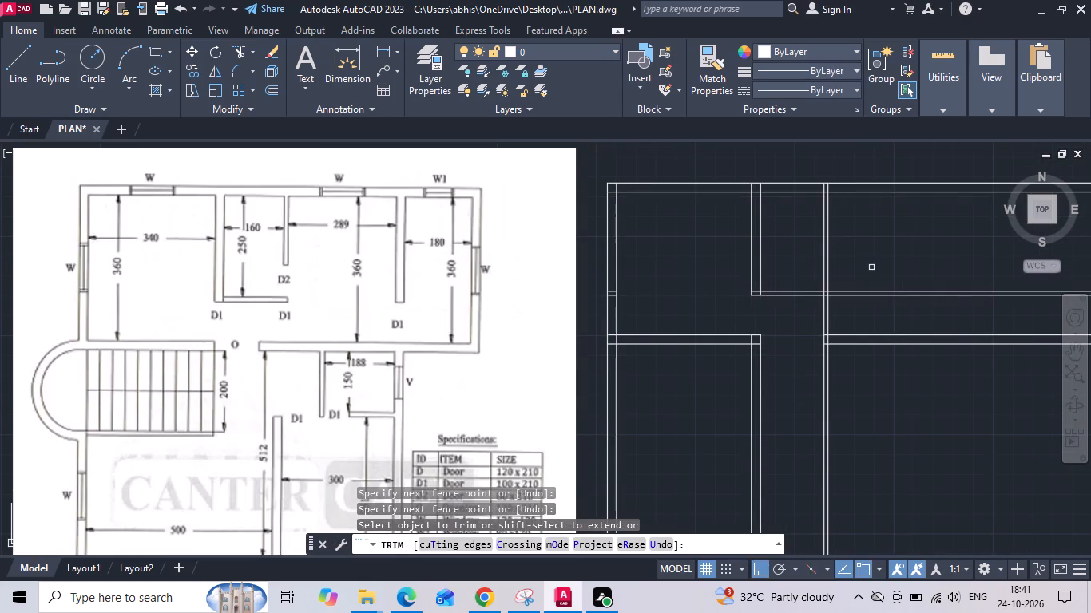
# Trim the thin partition lines that run past the small 160 by 250 room, to its right and below it.
pyautogui.moveTo(872, 268); pyautogui.dragTo(875, 291)
pyautogui.click(875, 292)
pyautogui.moveTo(873, 302); pyautogui.dragTo(863, 278)
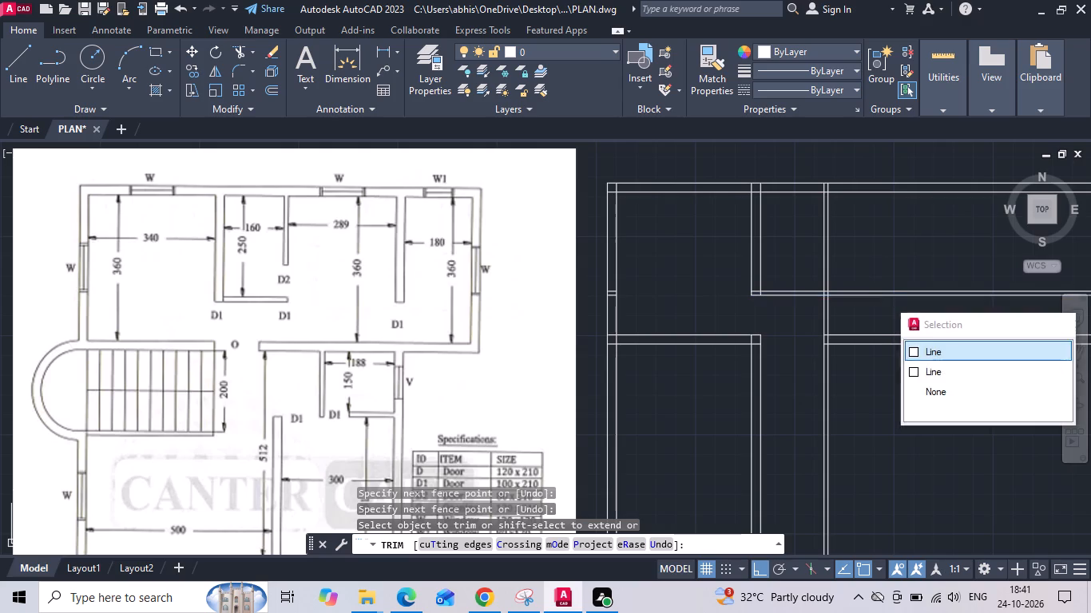
pyautogui.moveTo(863, 278); pyautogui.dragTo(860, 263)
pyautogui.moveTo(863, 279); pyautogui.dragTo(860, 303)
pyautogui.moveTo(843, 313); pyautogui.dragTo(813, 317)
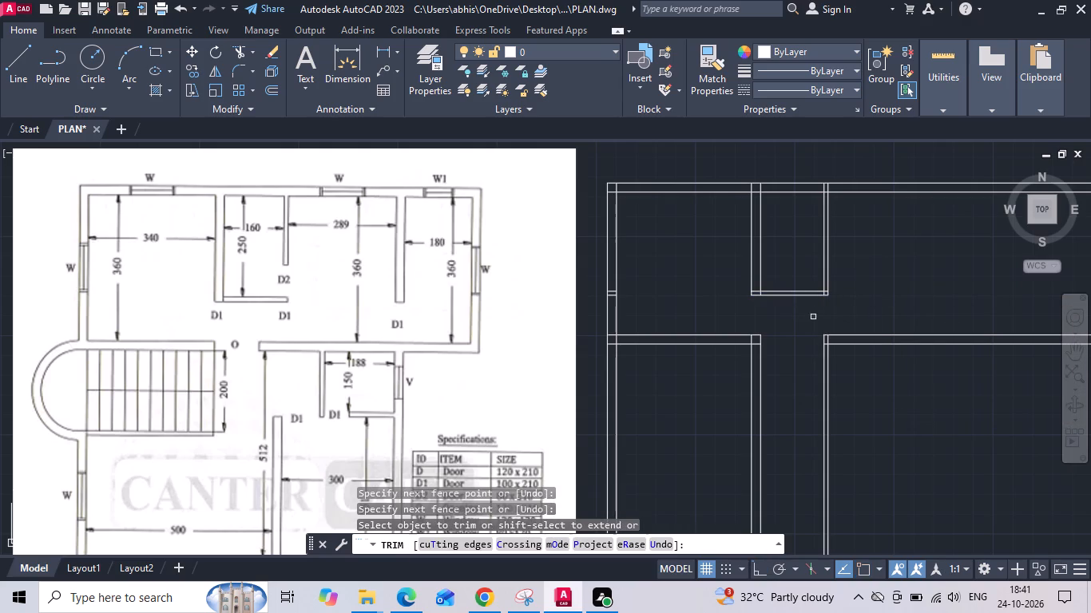
pyautogui.moveTo(823, 367); pyautogui.dragTo(848, 404)
pyautogui.click(830, 387)
pyautogui.press('Escape')
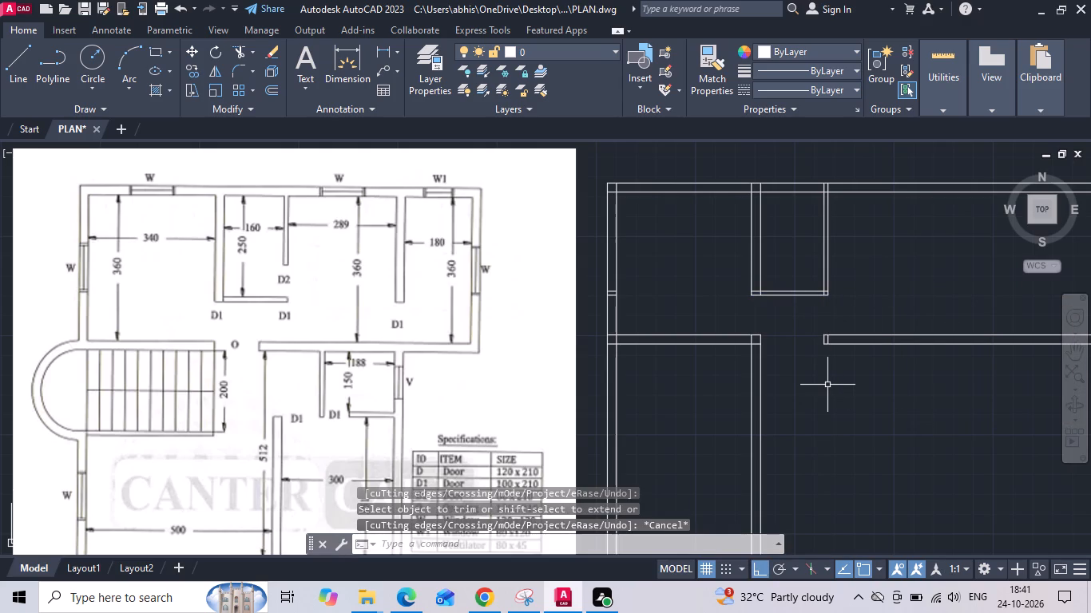
pyautogui.press('Escape')
# Offset the outer face of the small room's thin right-hand partition 289 to the right for the next room's width.
pyautogui.write('O')
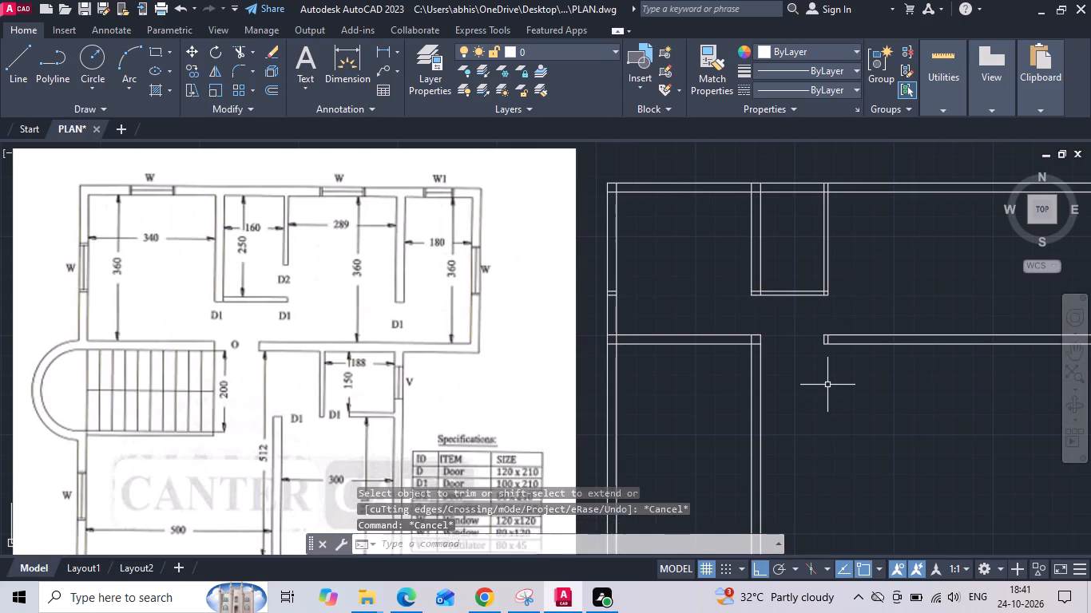
pyautogui.press('space')
pyautogui.write('289')
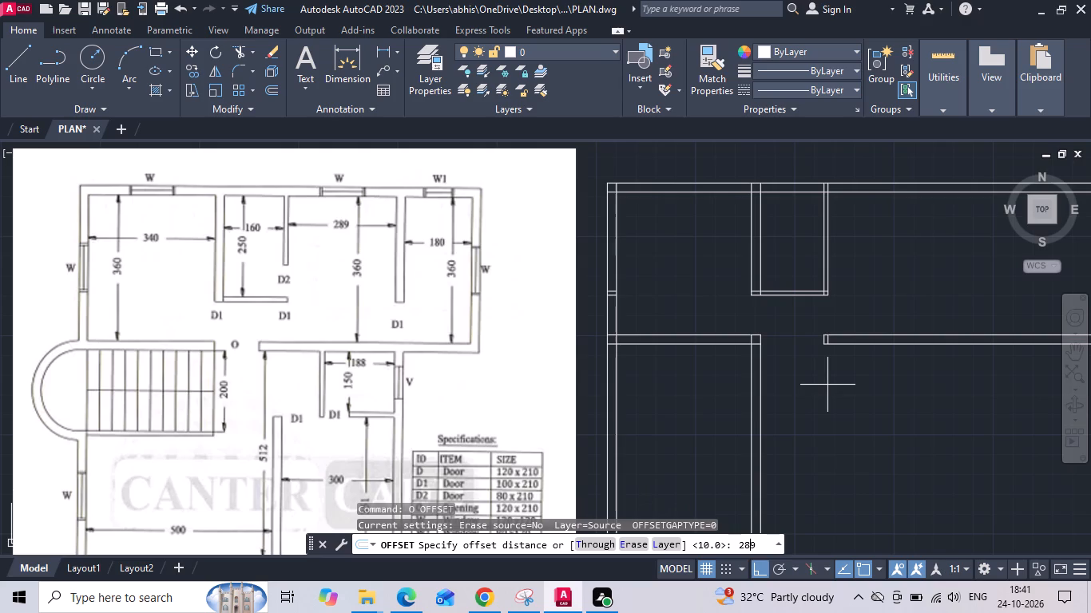
pyautogui.press('space')
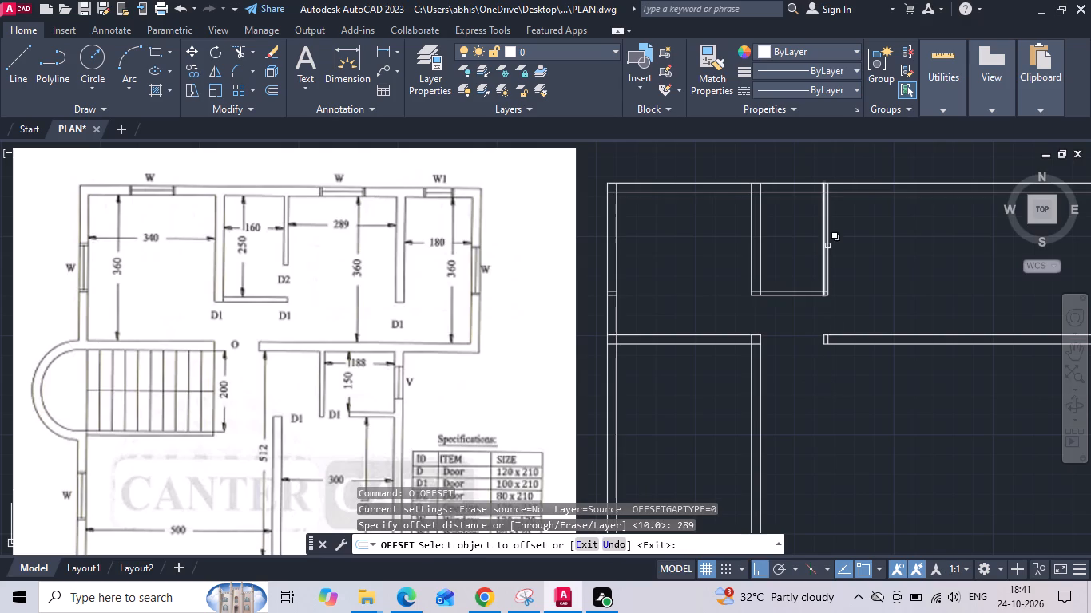
pyautogui.moveTo(828, 245); pyautogui.dragTo(860, 247)
pyautogui.click(883, 245)
pyautogui.moveTo(888, 275); pyautogui.dragTo(819, 295, button='middle')
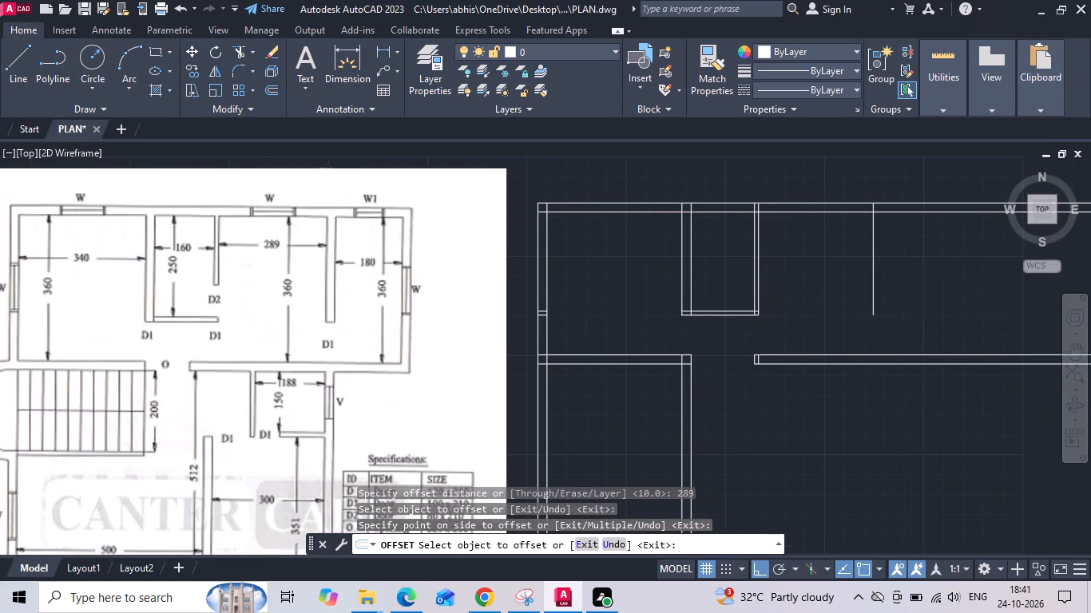
pyautogui.press('Escape')
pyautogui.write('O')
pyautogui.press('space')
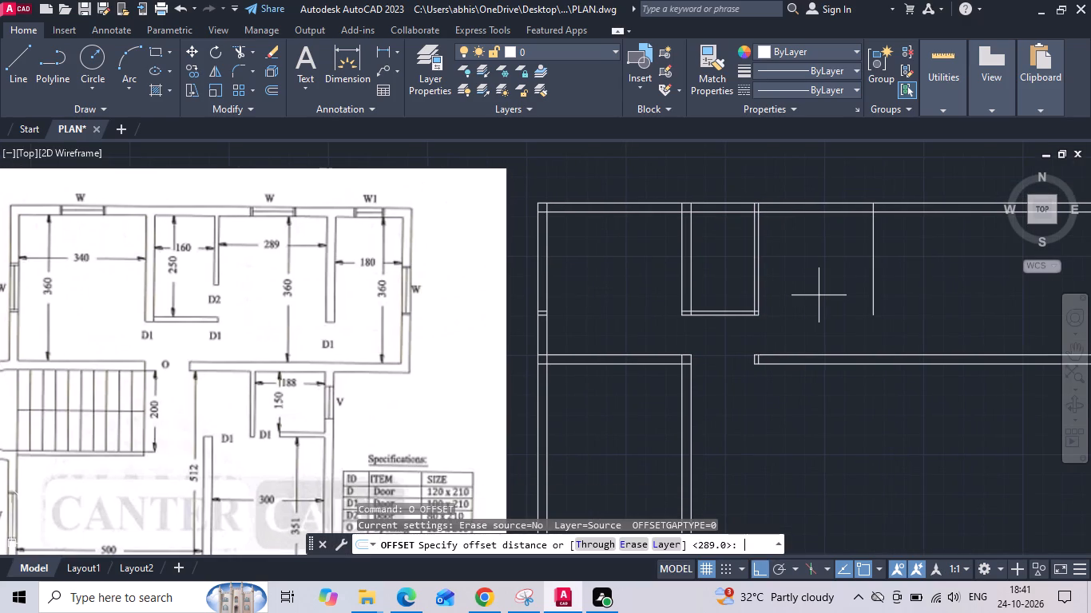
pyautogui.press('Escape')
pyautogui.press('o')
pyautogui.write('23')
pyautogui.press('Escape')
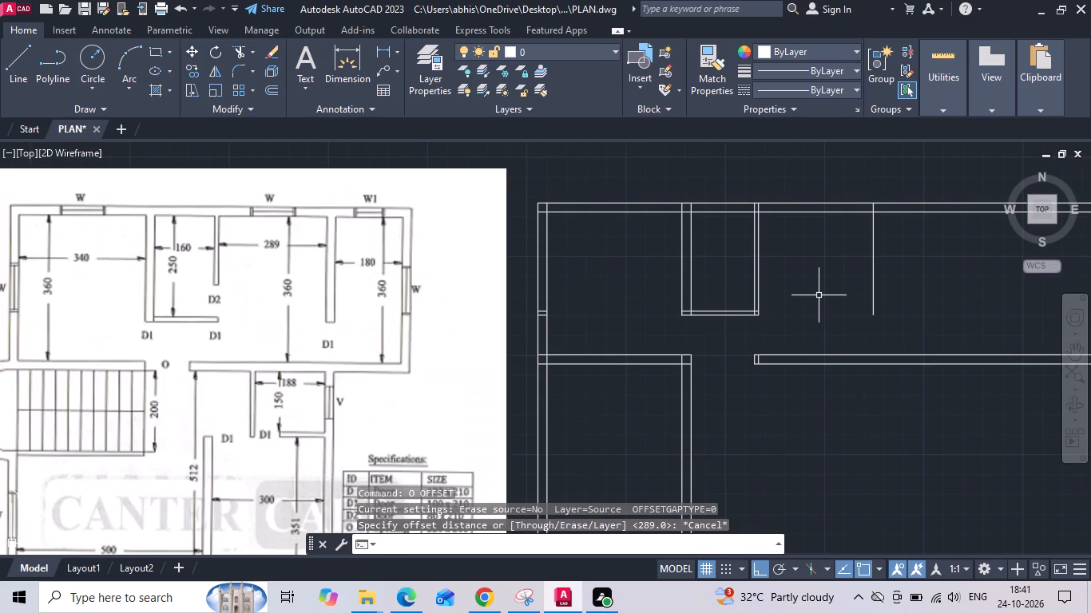
# Offset the vertical line at the right of the 289-wide room 23 to the right for the wall thickness.
pyautogui.write('O 23')
pyautogui.press('space')
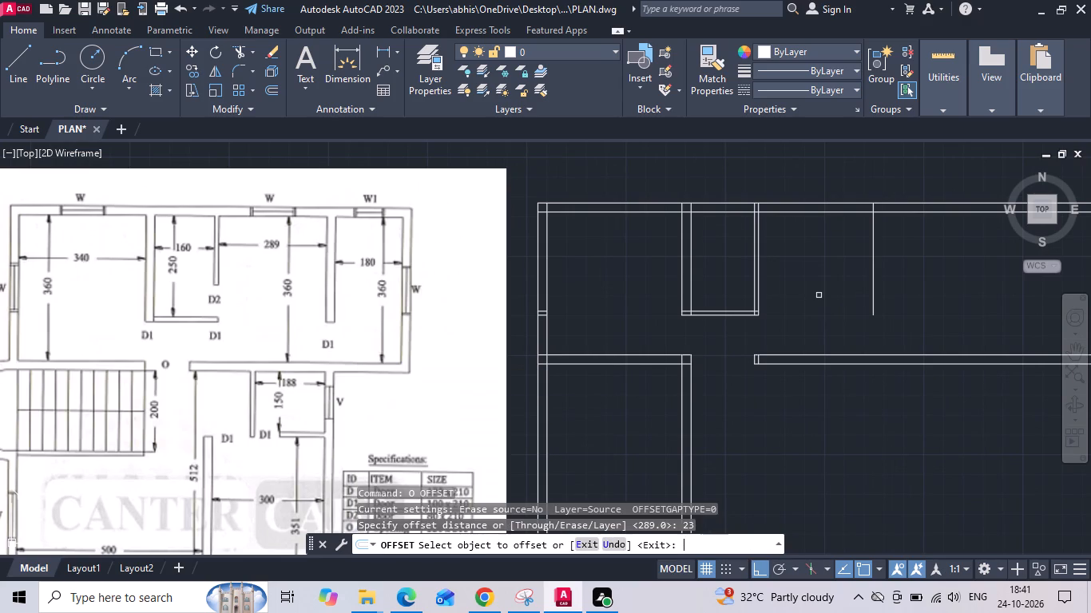
pyautogui.moveTo(873, 253); pyautogui.dragTo(881, 251)
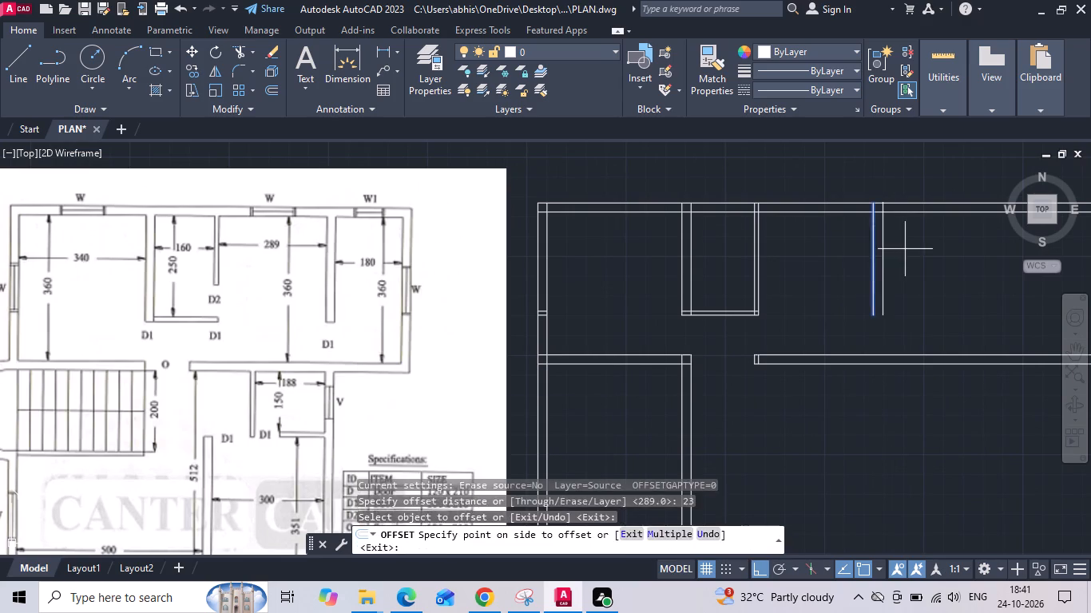
pyautogui.click(906, 249)
pyautogui.press('Escape')
# Offset the right face of that 23-thick wall 180 to the right for the last room's width.
pyautogui.write('O')
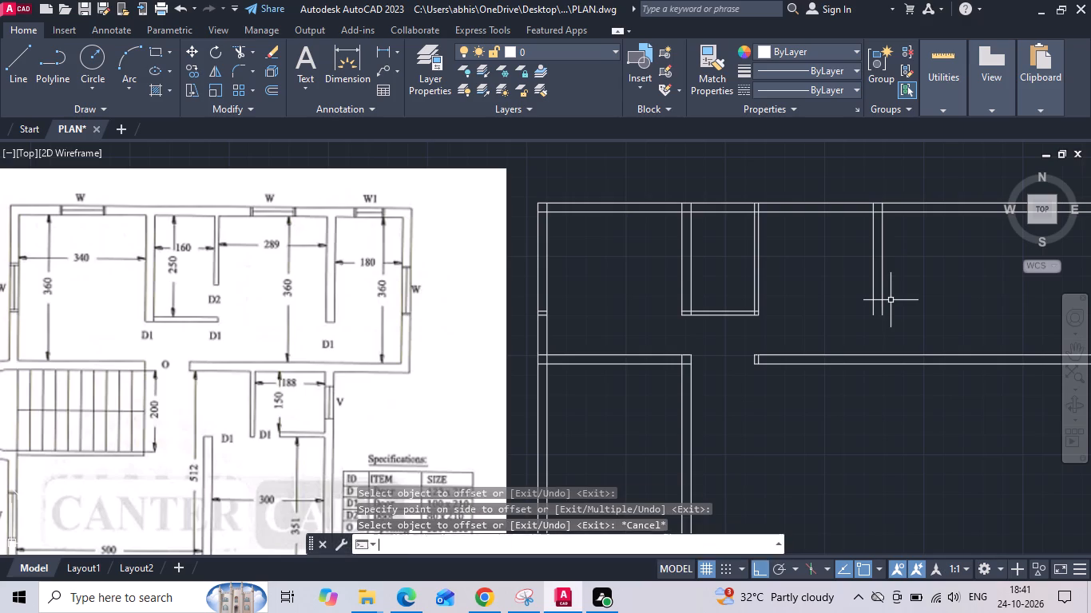
pyautogui.press('space')
pyautogui.write('180')
pyautogui.press('Return')
pyautogui.moveTo(870, 303); pyautogui.dragTo(805, 307, button='middle')
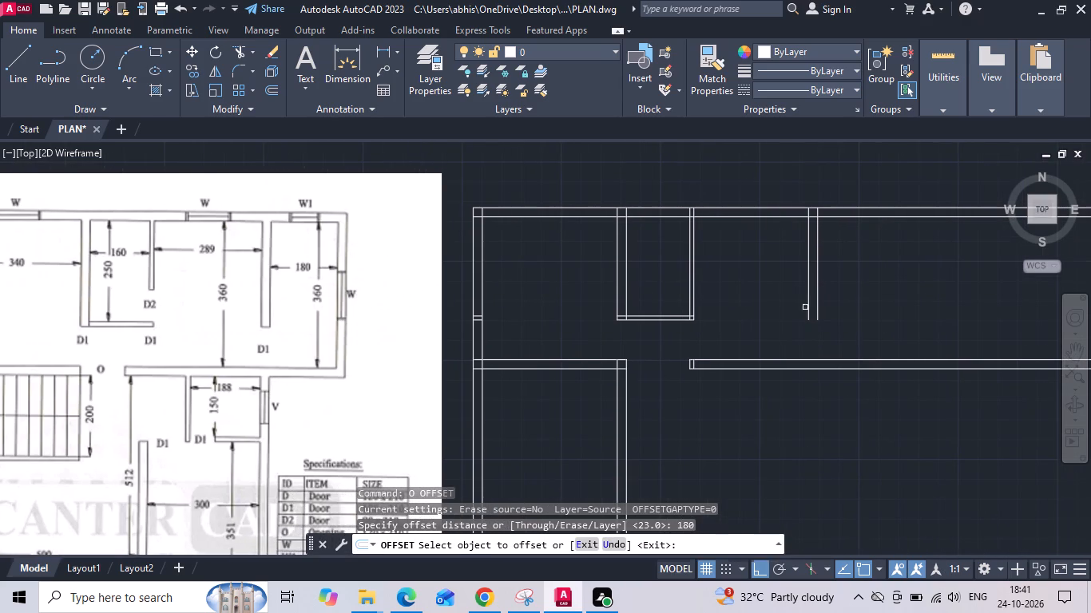
pyautogui.moveTo(818, 283); pyautogui.dragTo(848, 271)
pyautogui.click(874, 265)
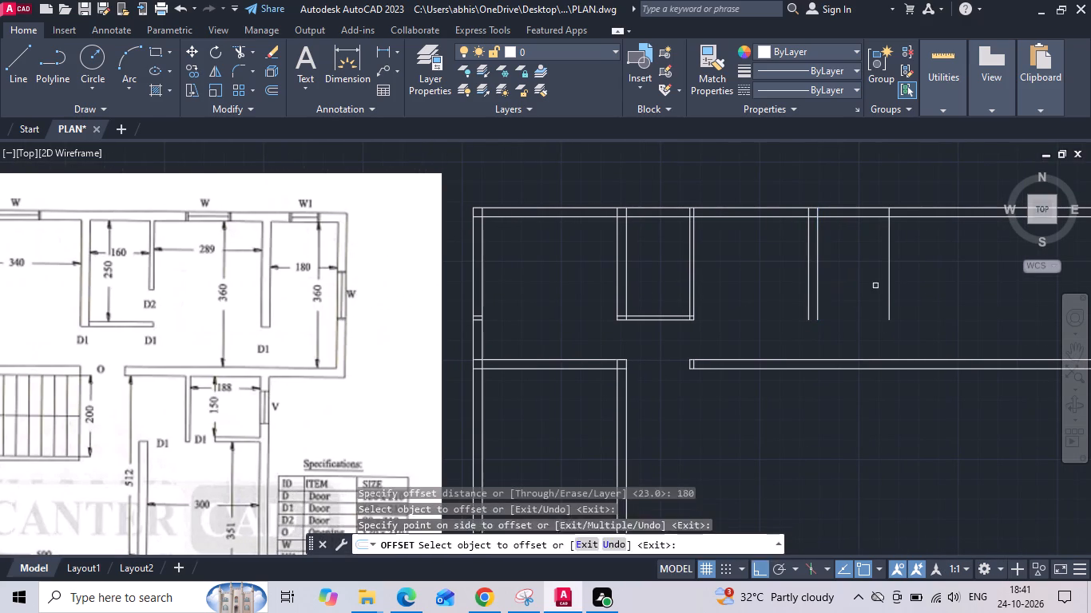
pyautogui.press('Escape')
# Offset the 180-wide room's right-hand line 23 outward to form the end wall.
pyautogui.write('O 23')
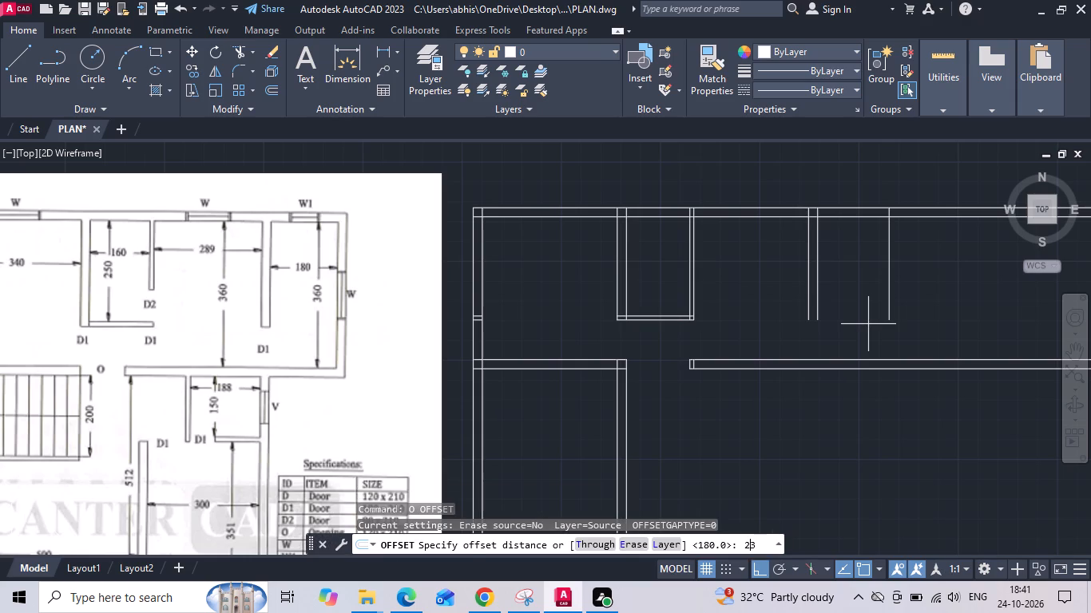
pyautogui.press('space')
pyautogui.moveTo(890, 291); pyautogui.dragTo(897, 286)
pyautogui.click(931, 269)
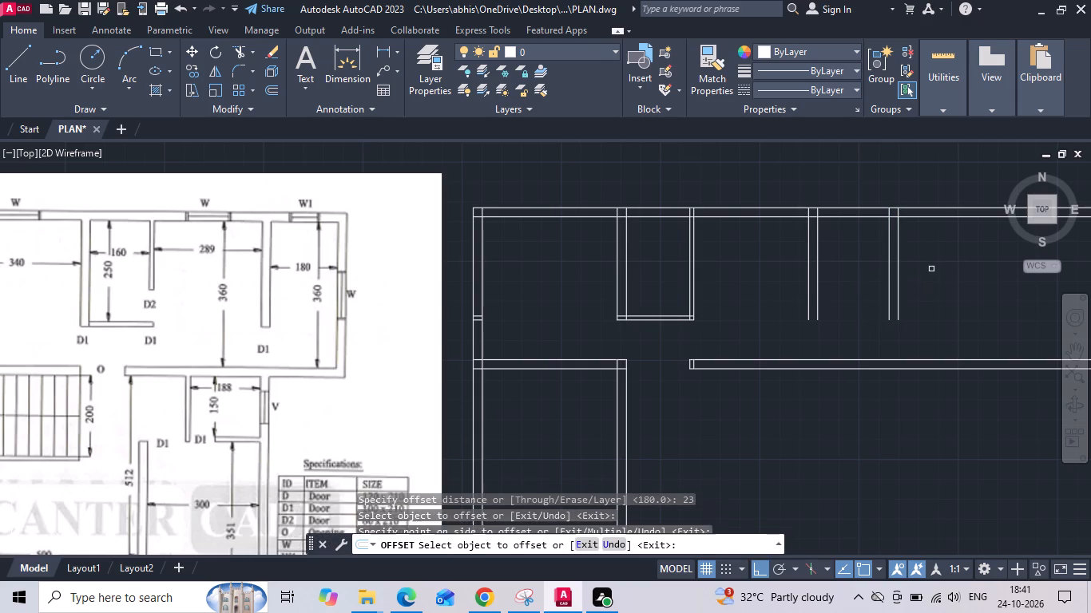
pyautogui.scroll(-1, 804, 216)
pyautogui.press('Escape')
# Extend both lines of the 180-wide room's outer end wall down to the lower horizontal wall.
pyautogui.write('EX')
pyautogui.press('space')
pyautogui.moveTo(845, 285); pyautogui.dragTo(869, 267)
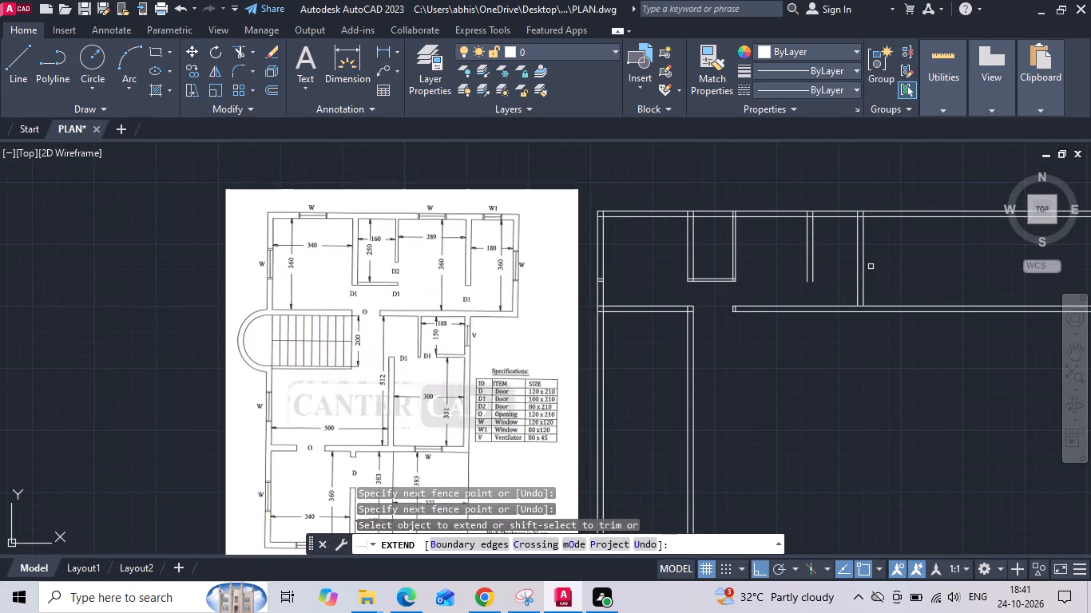
pyautogui.scroll(1, 845, 272)
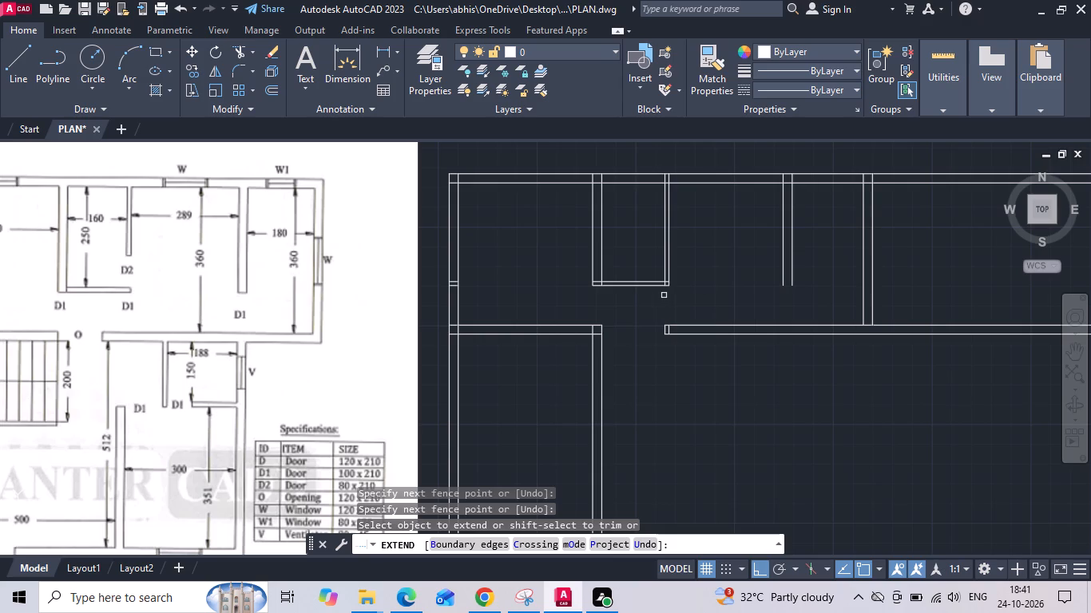
# Extend the 160-wide room's lower partition line to the wall right of the 289-wide room, trimming the middle to cap that wall's lower end.
pyautogui.click(646, 287)
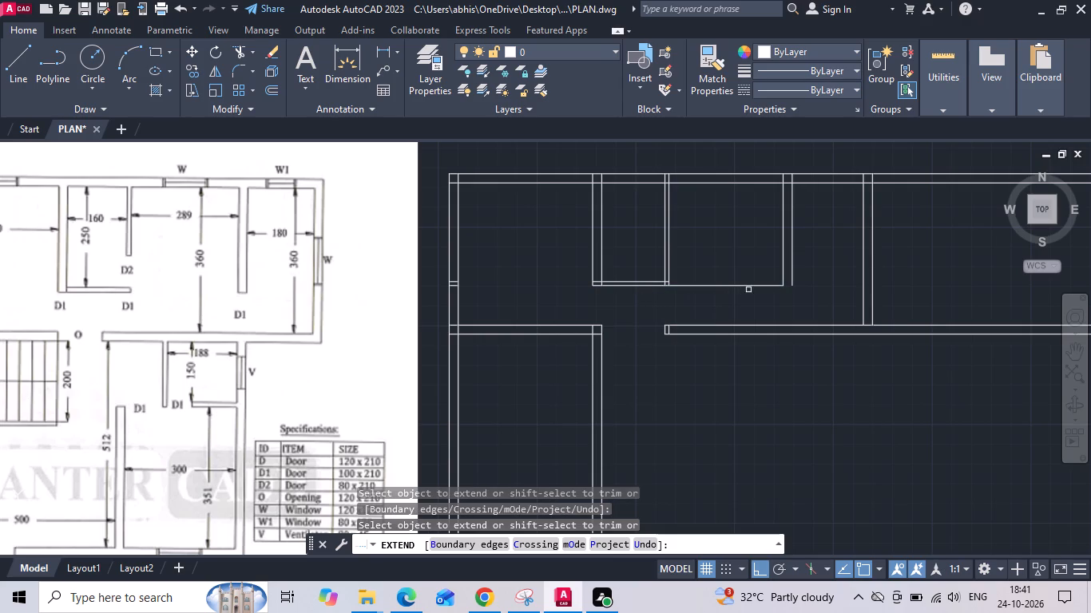
pyautogui.click(756, 287)
pyautogui.press('Escape')
pyautogui.write('TR')
pyautogui.press('space')
pyautogui.moveTo(750, 291); pyautogui.dragTo(752, 271)
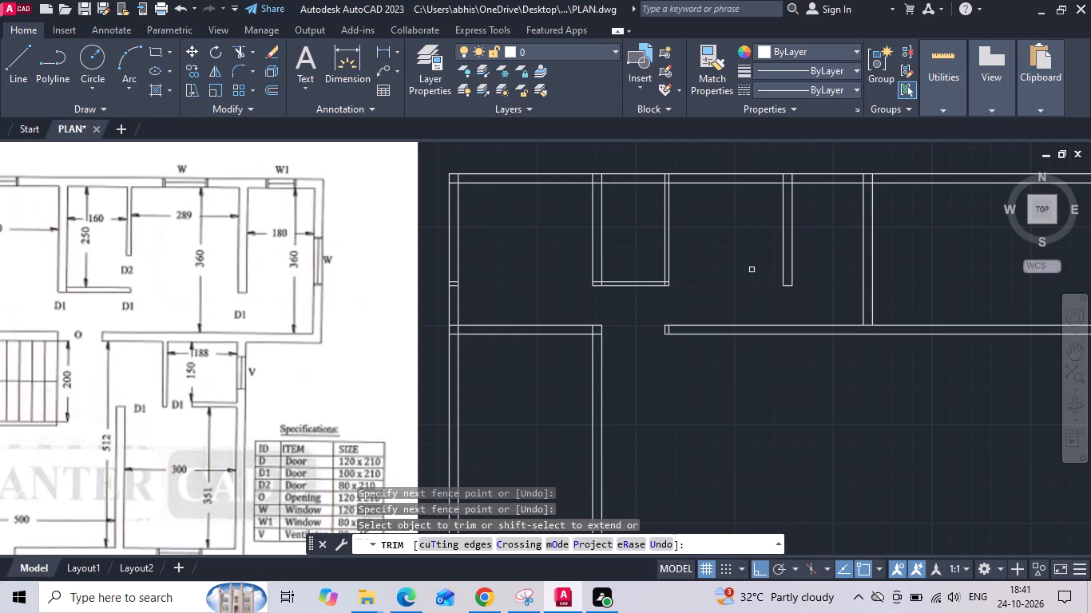
# Trim the two upper exterior wall lines that run beyond the 180-wide room's outer end wall.
pyautogui.scroll(-1, 637, 301)
pyautogui.moveTo(819, 206); pyautogui.dragTo(823, 216)
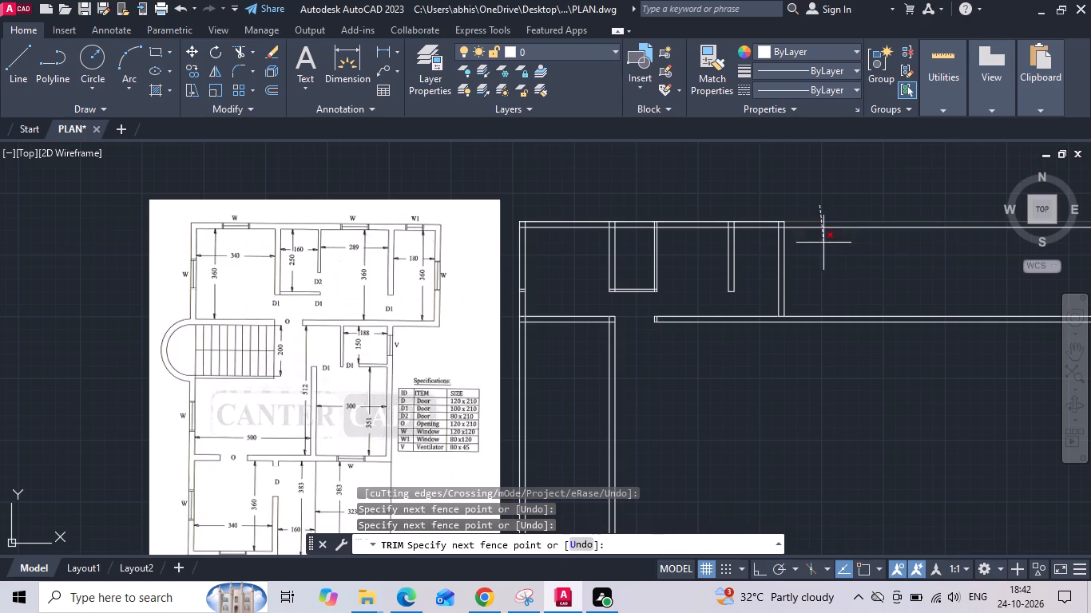
pyautogui.click(819, 273)
pyautogui.press('Escape')
# Extend the 180-wide room's end wall down to the lower face of the horizontal wall.
pyautogui.write('EX')
pyautogui.press('space')
pyautogui.moveTo(810, 279); pyautogui.dragTo(807, 279)
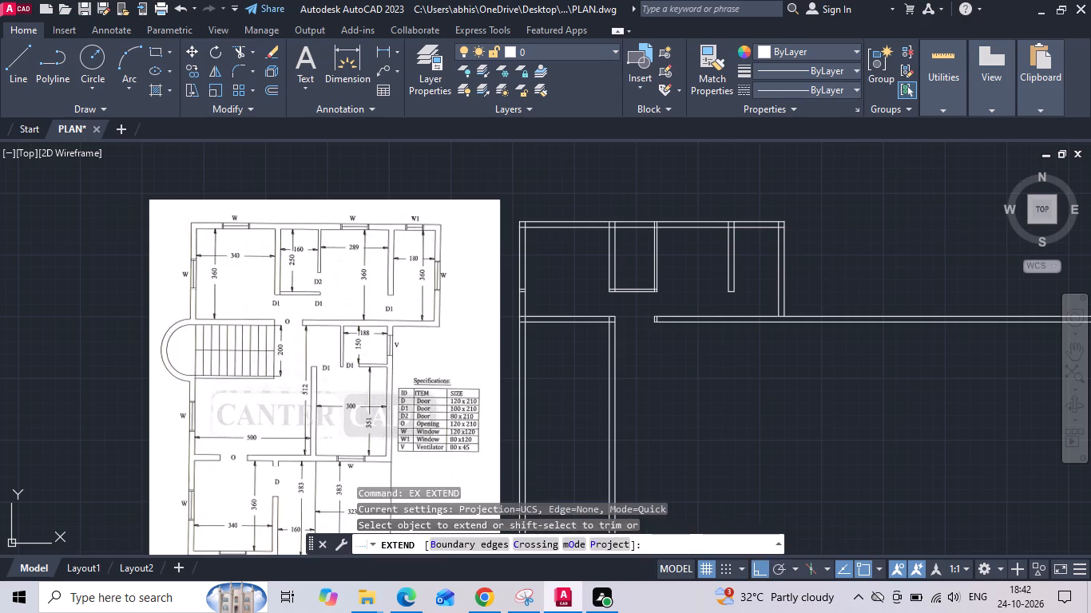
pyautogui.moveTo(807, 279); pyautogui.dragTo(758, 291)
pyautogui.press('Escape')
# Trim the lower horizontal wall's two lines beyond the 180-wide room's outer end wall.
pyautogui.write('TR')
pyautogui.press('space')
pyautogui.moveTo(855, 295); pyautogui.dragTo(856, 303)
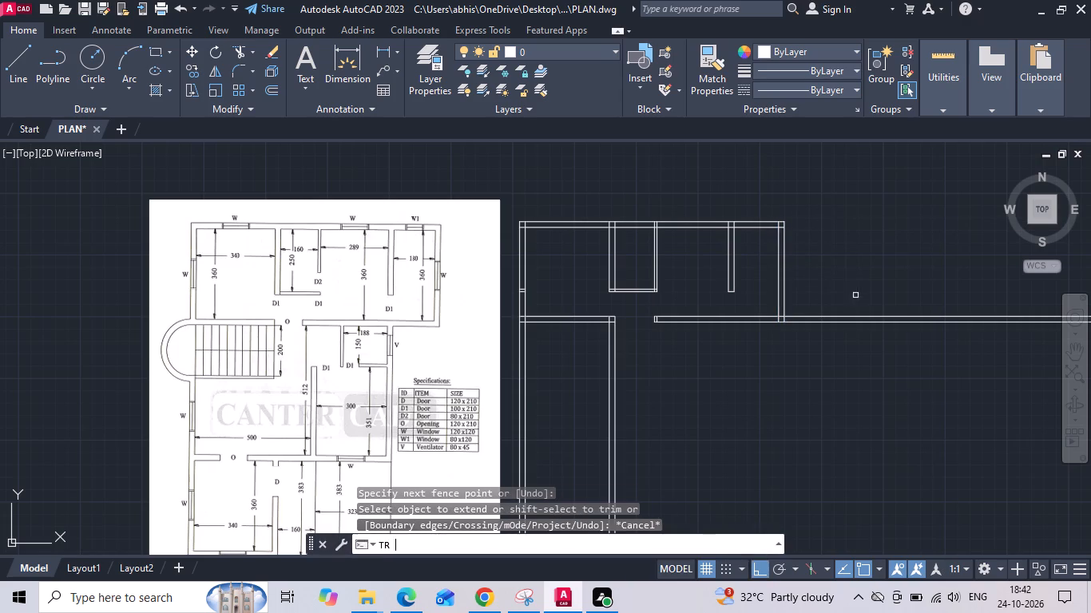
pyautogui.moveTo(856, 303); pyautogui.dragTo(856, 381)
pyautogui.press('Escape')
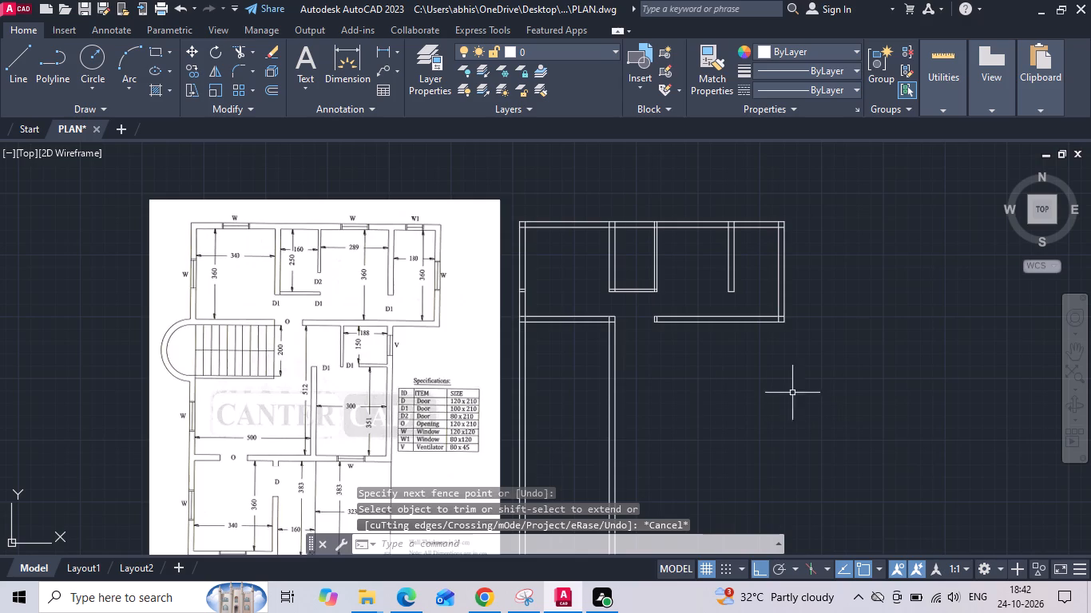
# Offset the lower face of the wall beneath the 340-wide room 200 downward for the staircase width.
pyautogui.moveTo(677, 386); pyautogui.dragTo(723, 365, button='middle')
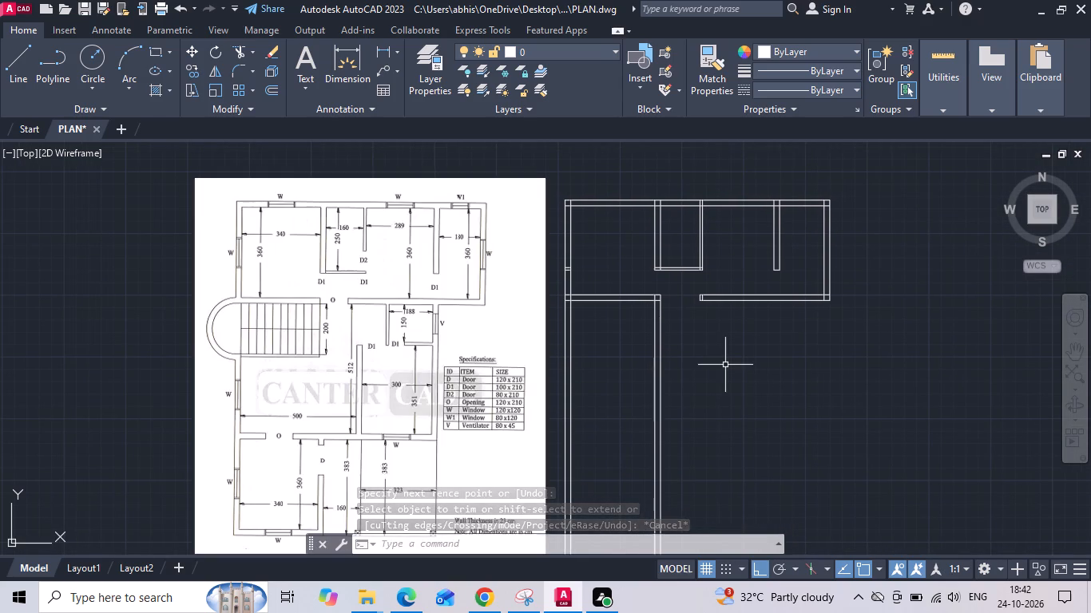
pyautogui.scroll(1, 232, 303)
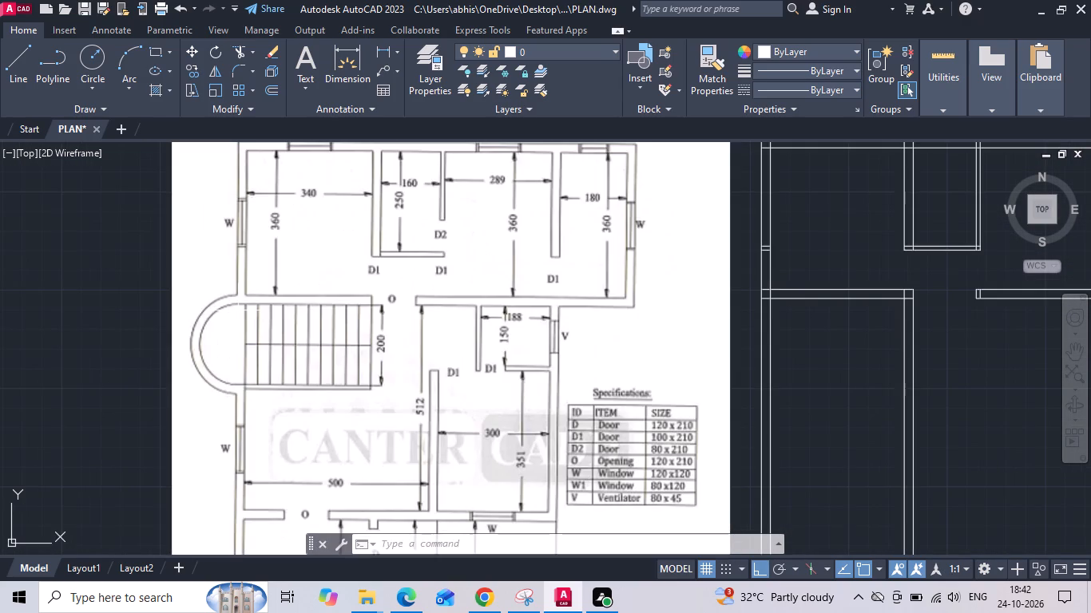
pyautogui.scroll(-1, 238, 310)
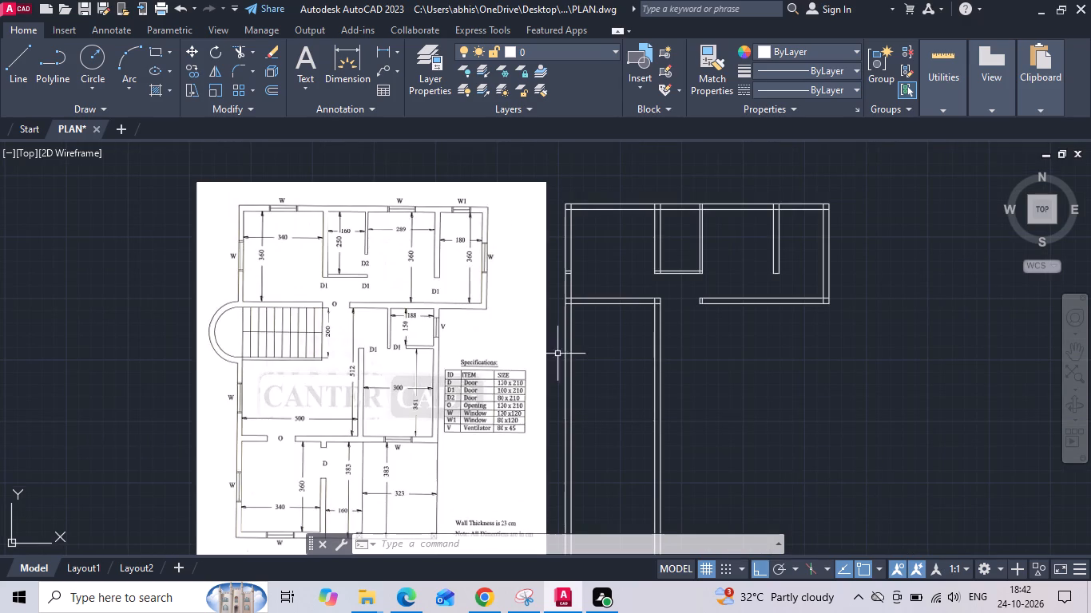
pyautogui.scroll(1, 549, 320)
pyautogui.write('O 200')
pyautogui.press('Return')
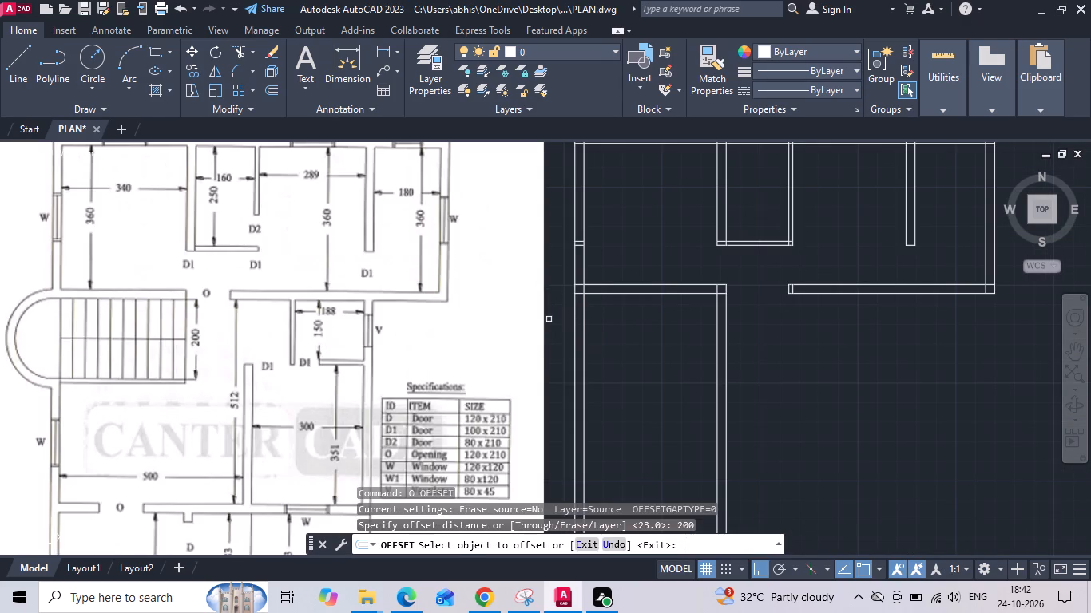
pyautogui.moveTo(600, 292); pyautogui.dragTo(603, 300)
pyautogui.click(608, 385)
pyautogui.moveTo(623, 427); pyautogui.dragTo(623, 397, button='middle')
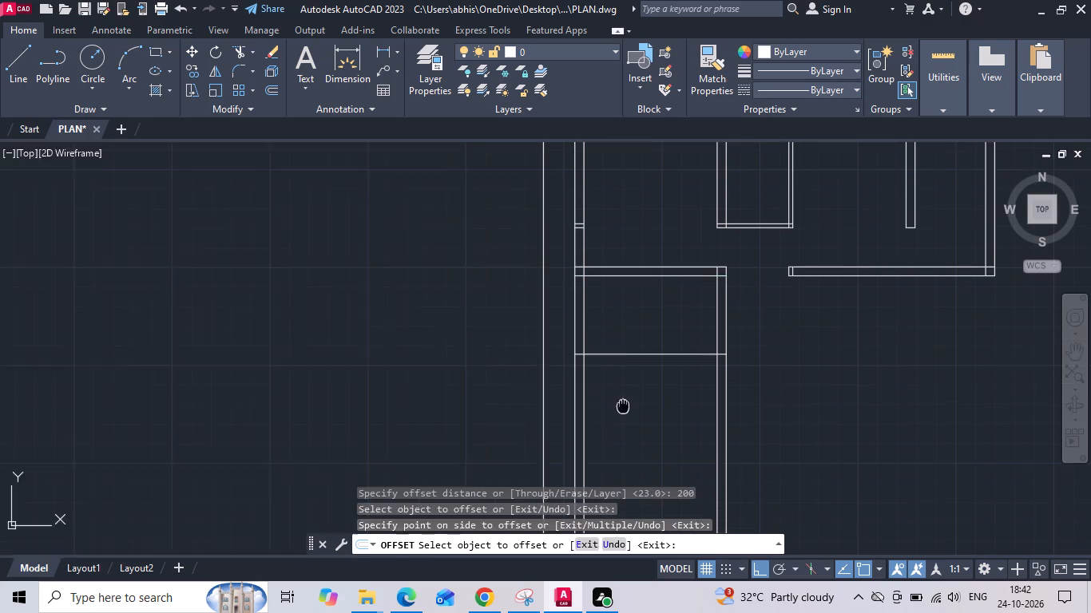
pyautogui.moveTo(623, 397); pyautogui.dragTo(627, 396, button='middle')
pyautogui.press('Escape')
# Offset the staircase's lower boundary line 10 downward to form the thin partition.
pyautogui.write('O 10')
pyautogui.press('space')
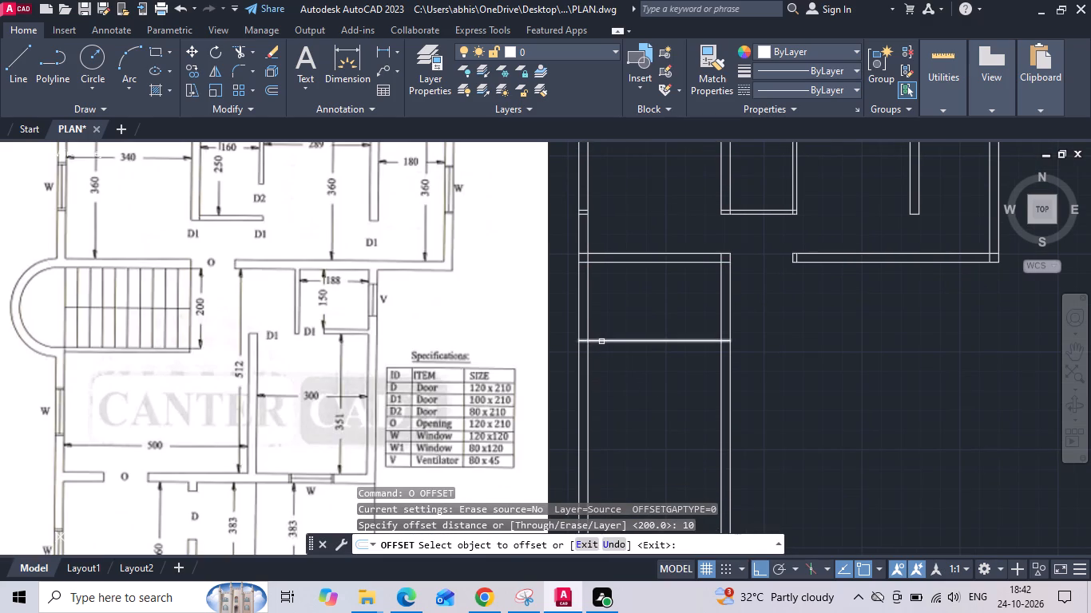
pyautogui.moveTo(601, 341); pyautogui.dragTo(602, 354)
pyautogui.click(601, 373)
pyautogui.press('Escape')
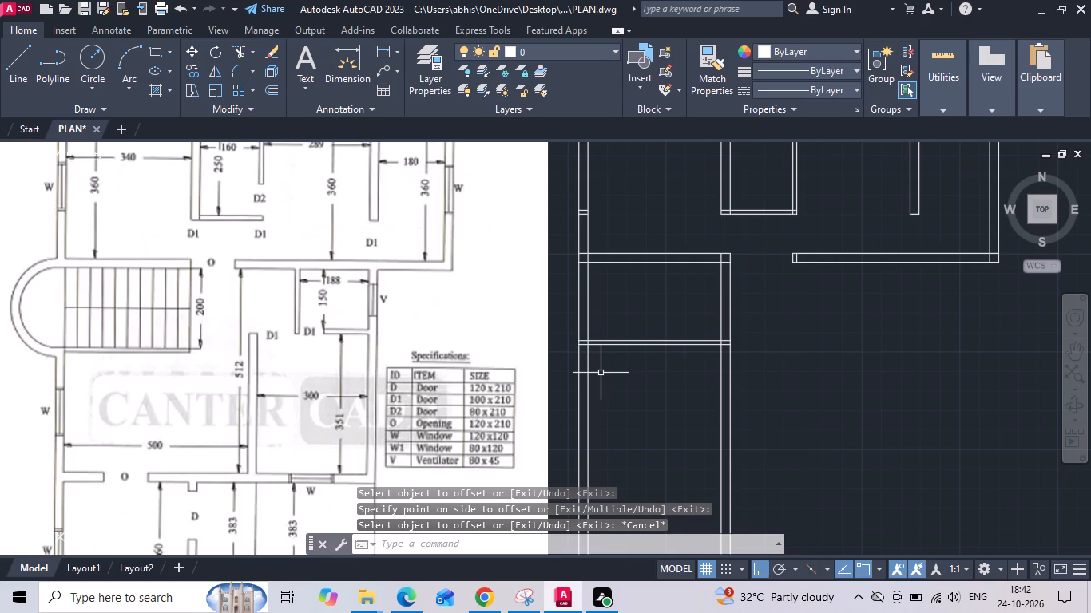
# Draw a two-point circle across the staircase's 200 width, with both diameter ends on the exterior wall's inner face.
pyautogui.press('c')
pyautogui.press('space')
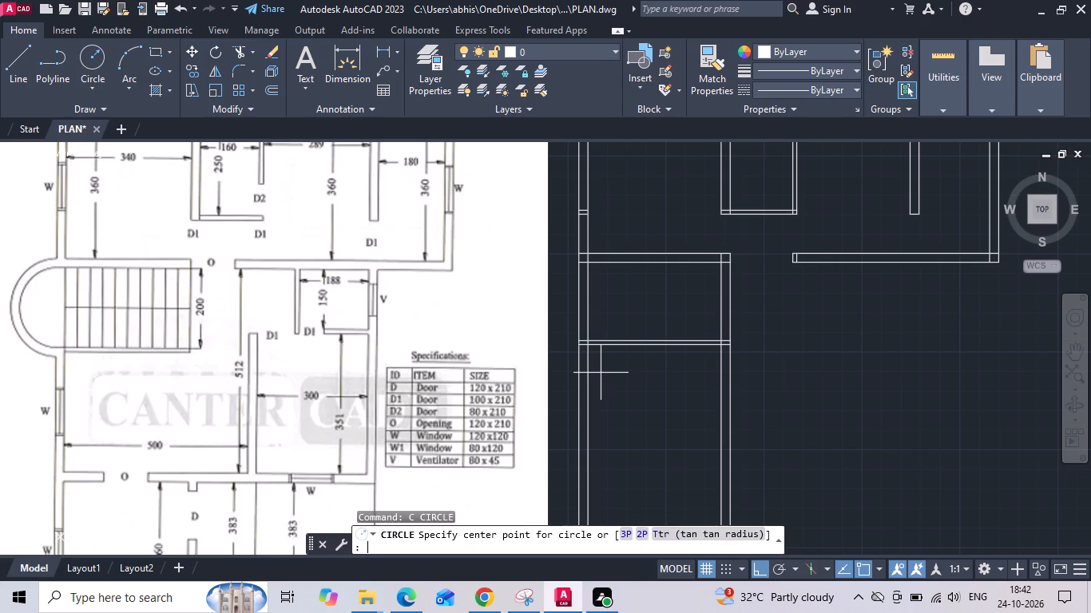
pyautogui.press('2')
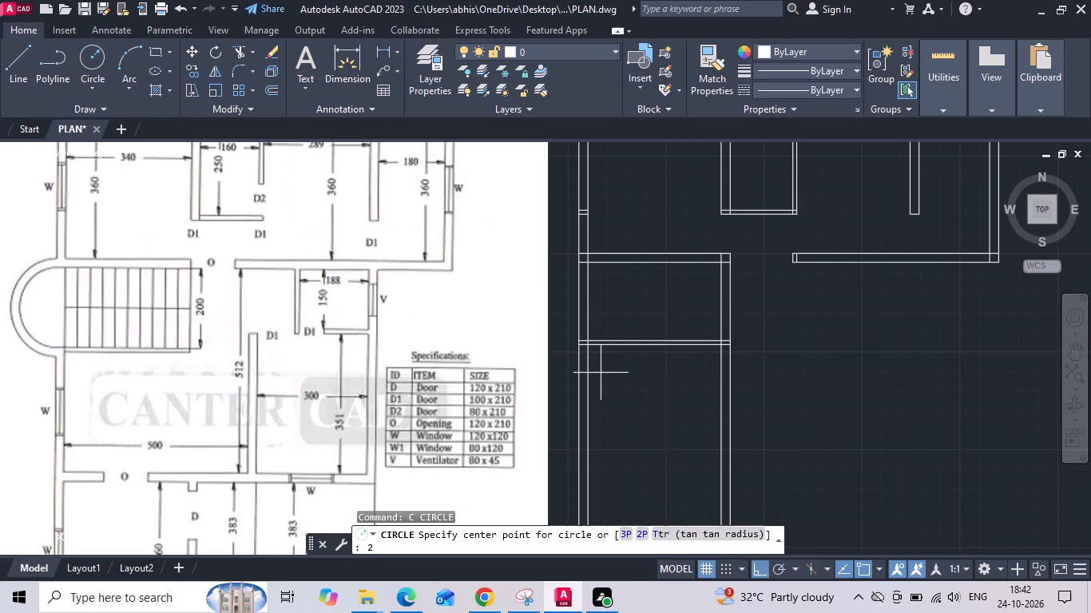
pyautogui.write('P')
pyautogui.press('space')
pyautogui.scroll(1, 585, 275)
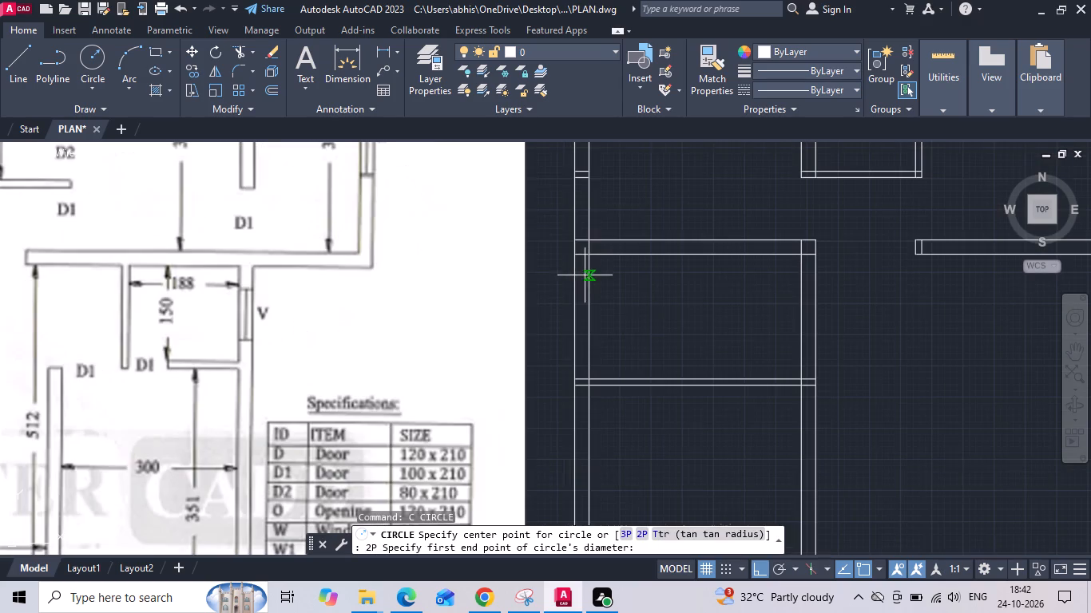
pyautogui.click(592, 251)
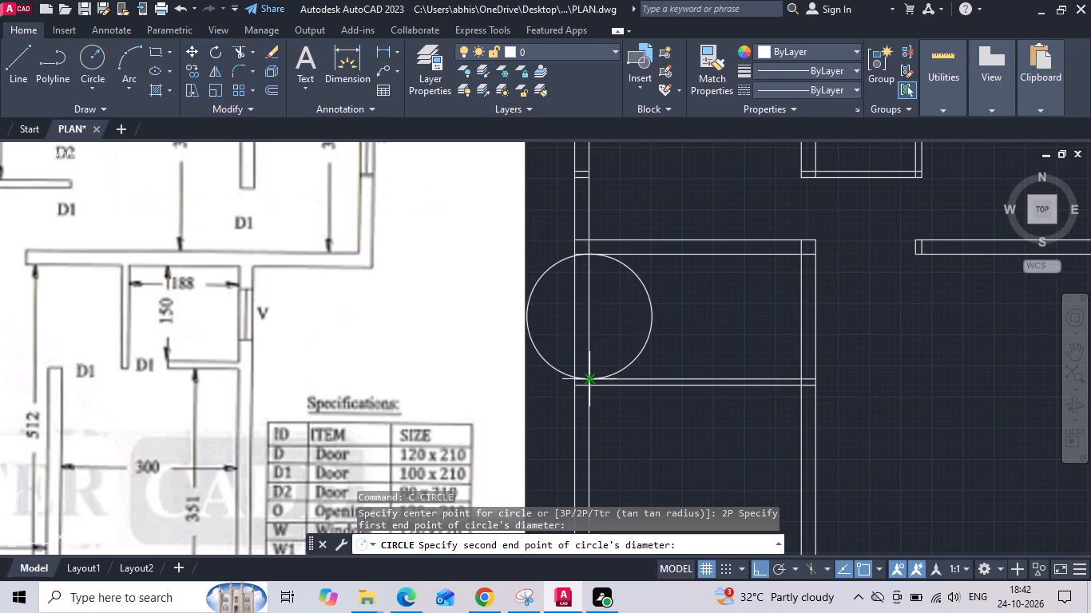
pyautogui.click(589, 379)
# Move the staircase circle from the exterior wall's inner face to its outer face, along the upper stair wall line.
pyautogui.scroll(-1, 717, 314)
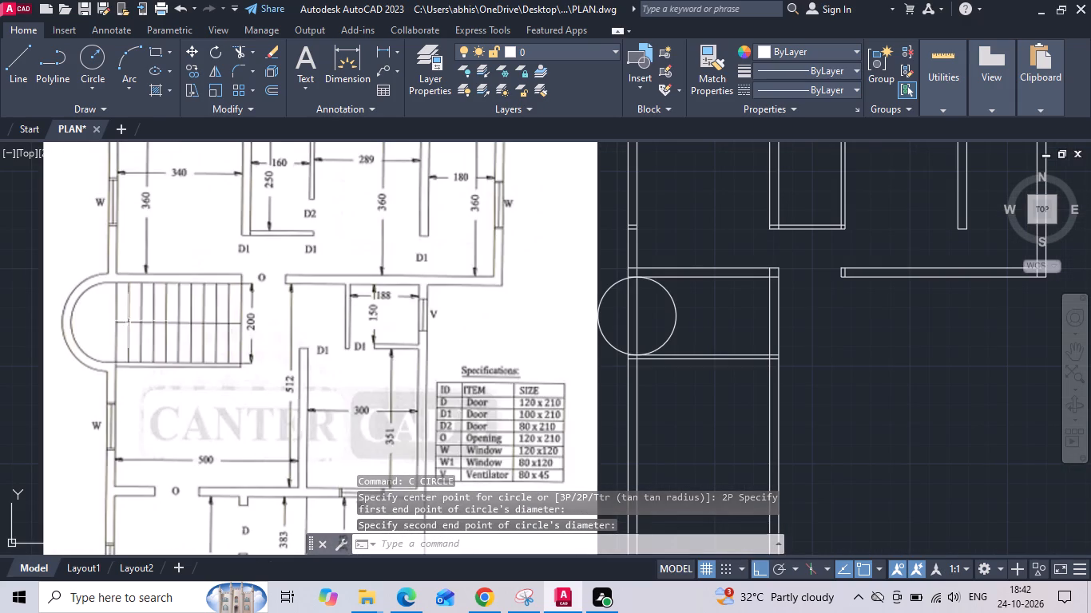
pyautogui.scroll(2, 81, 283)
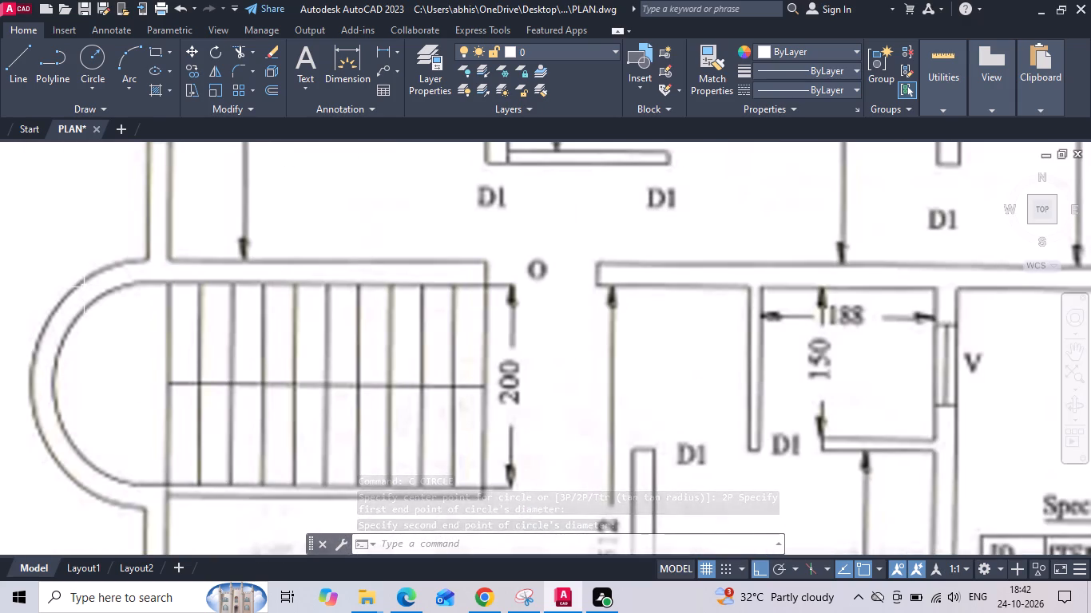
pyautogui.scroll(-2, 139, 265)
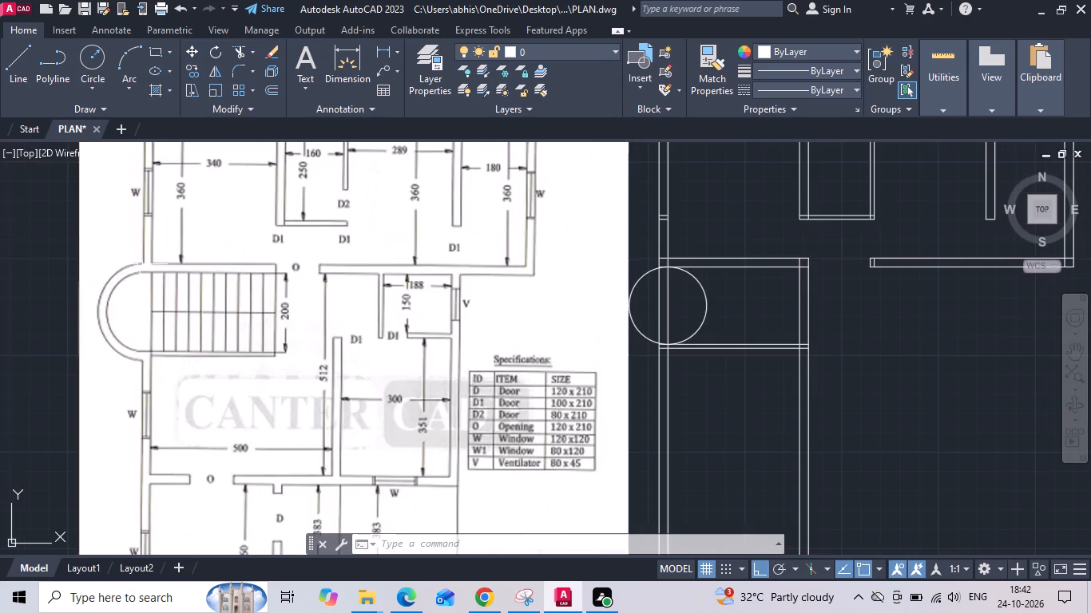
pyautogui.scroll(2, 681, 279)
pyautogui.click(714, 272)
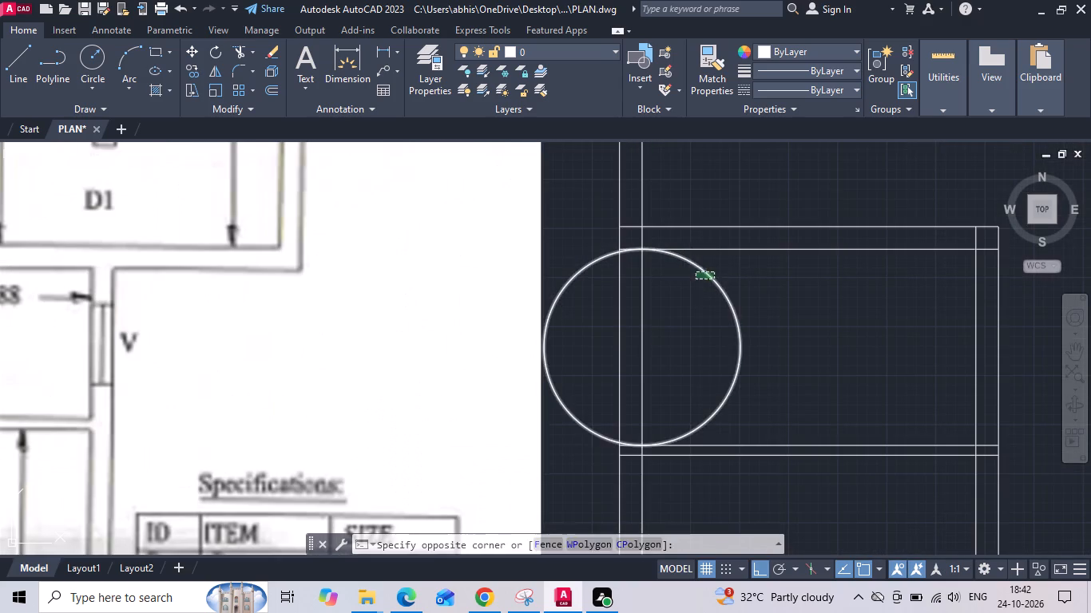
pyautogui.click(696, 279)
pyautogui.rightClick(694, 281)
pyautogui.click(712, 294)
pyautogui.scroll(3, 624, 235)
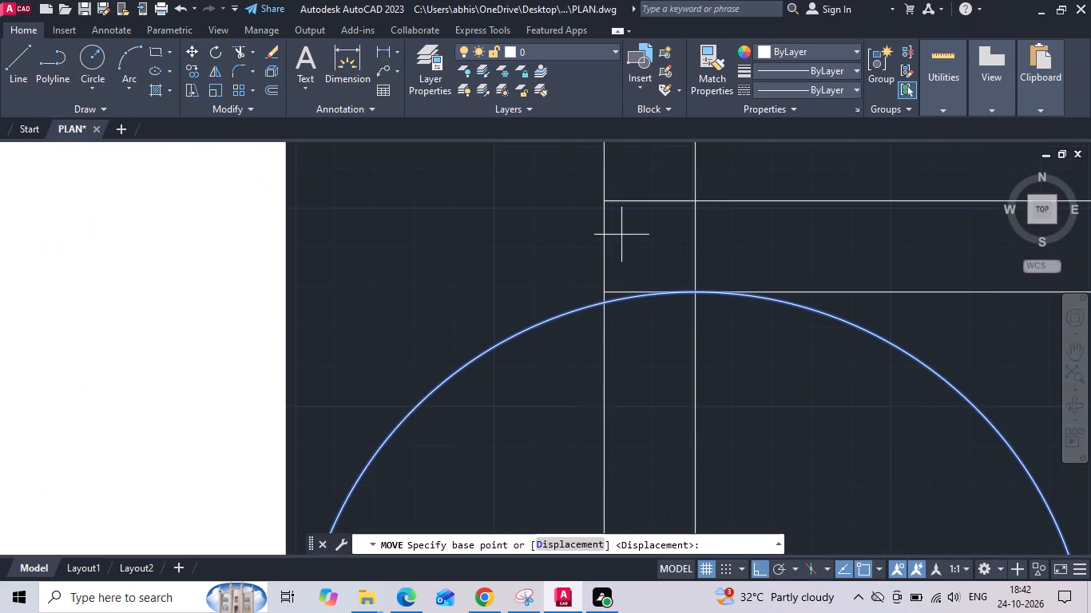
pyautogui.click(695, 289)
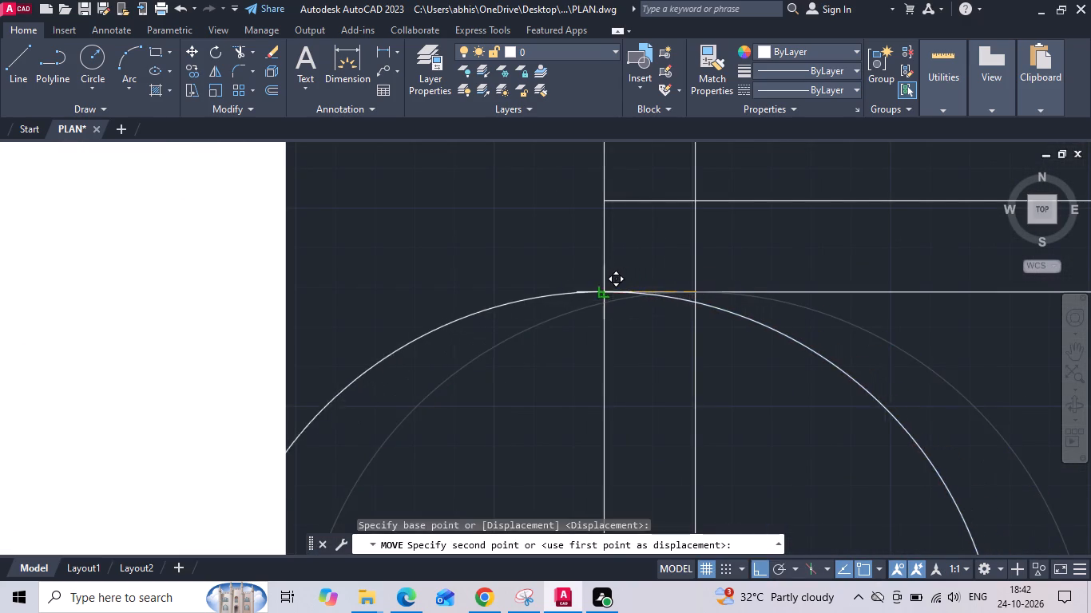
pyautogui.click(603, 293)
# Offset the staircase circle 23 outward to form the curved wall thickness.
pyautogui.scroll(-2, 613, 245)
pyautogui.write('O')
pyautogui.press('space')
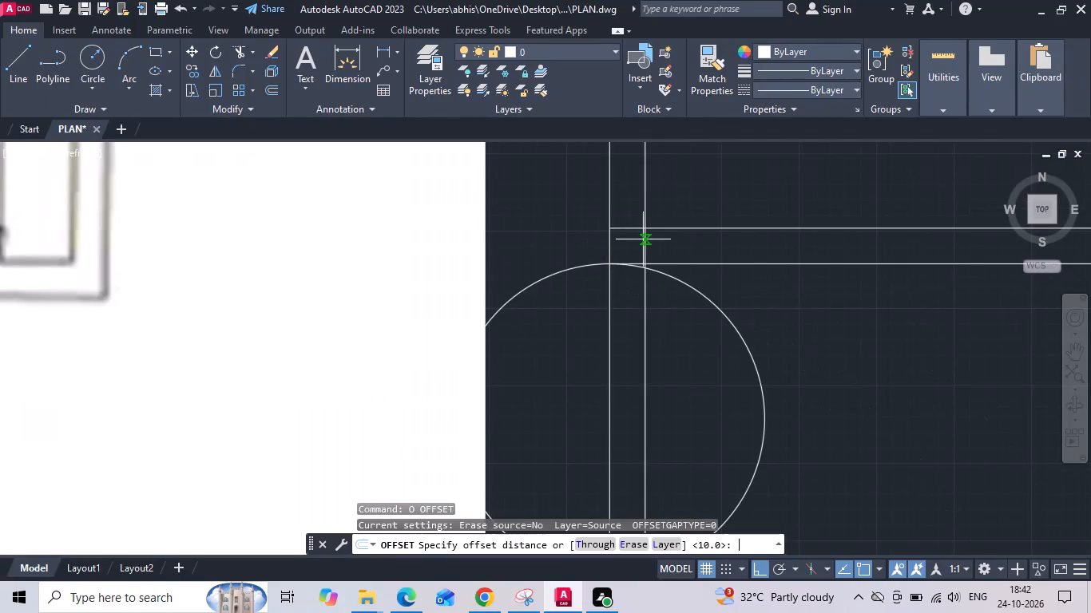
pyautogui.write('23')
pyautogui.press('space')
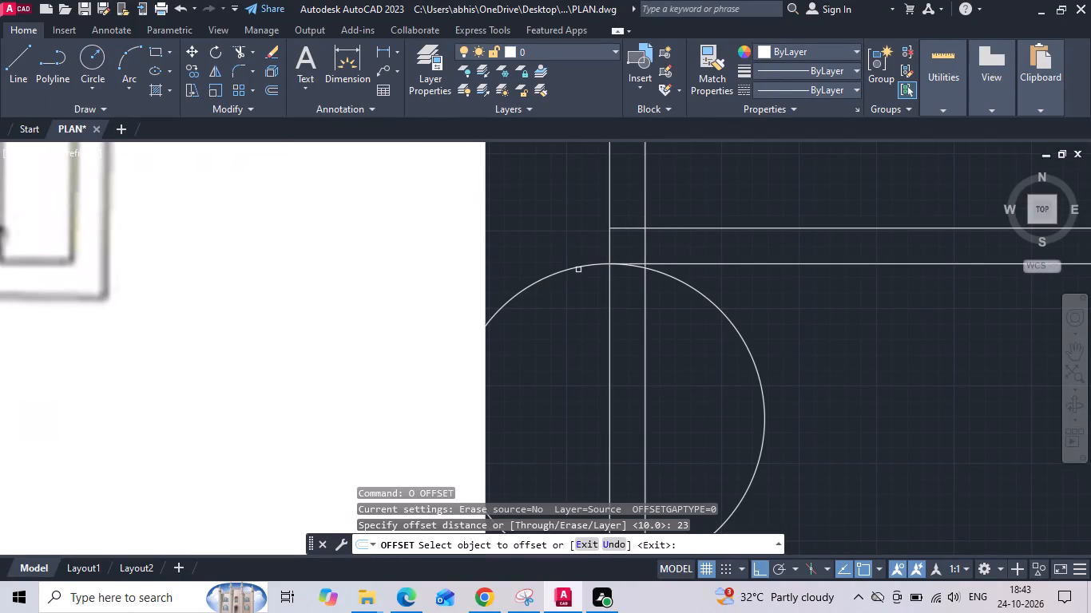
pyautogui.click(577, 267)
pyautogui.click(570, 227)
pyautogui.scroll(-2, 629, 206)
pyautogui.press('Escape')
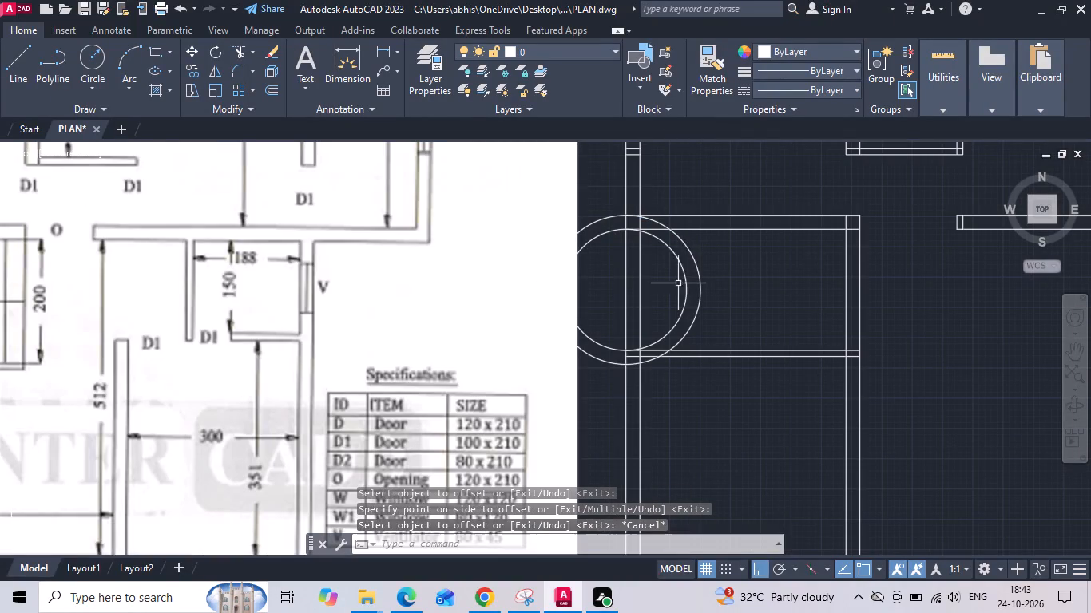
# Trim the portions of both staircase circles inside the building, keeping the outer semicircular wall.
pyautogui.press('t')
pyautogui.press('r')
pyautogui.press('space')
pyautogui.press('space')
pyautogui.scroll(1, 645, 235)
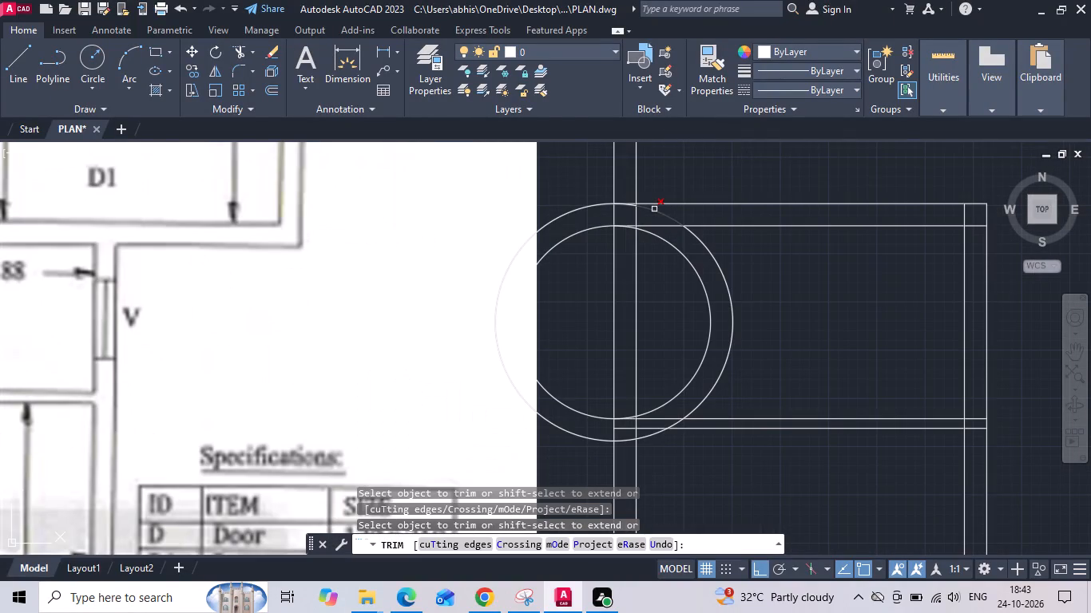
pyautogui.click(654, 209)
pyautogui.scroll(2, 630, 207)
pyautogui.click(629, 201)
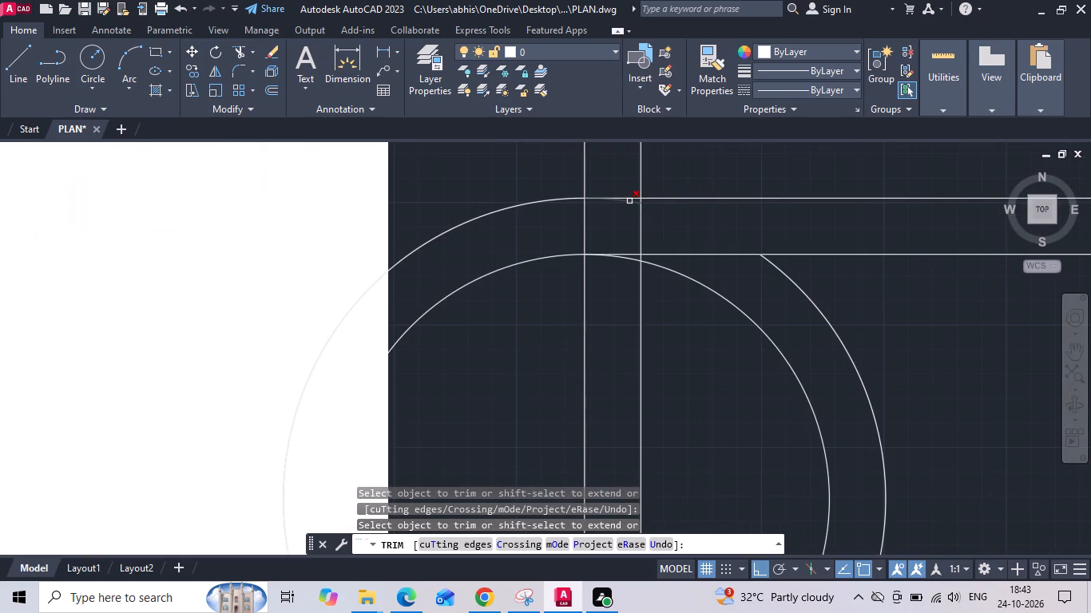
pyautogui.click(629, 258)
pyautogui.scroll(-3, 609, 167)
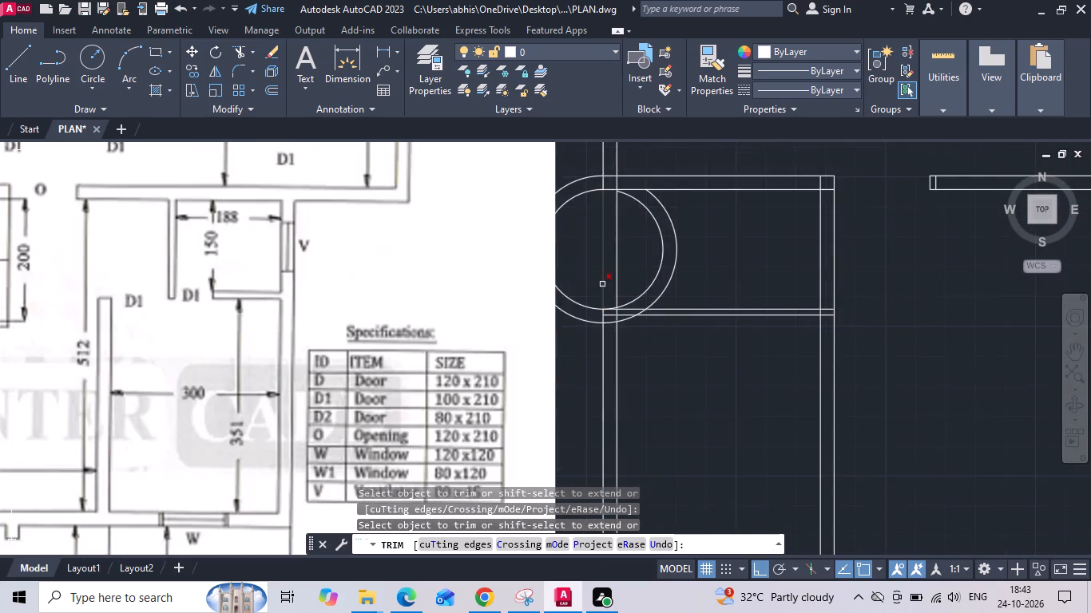
pyautogui.scroll(3, 597, 328)
pyautogui.click(661, 243)
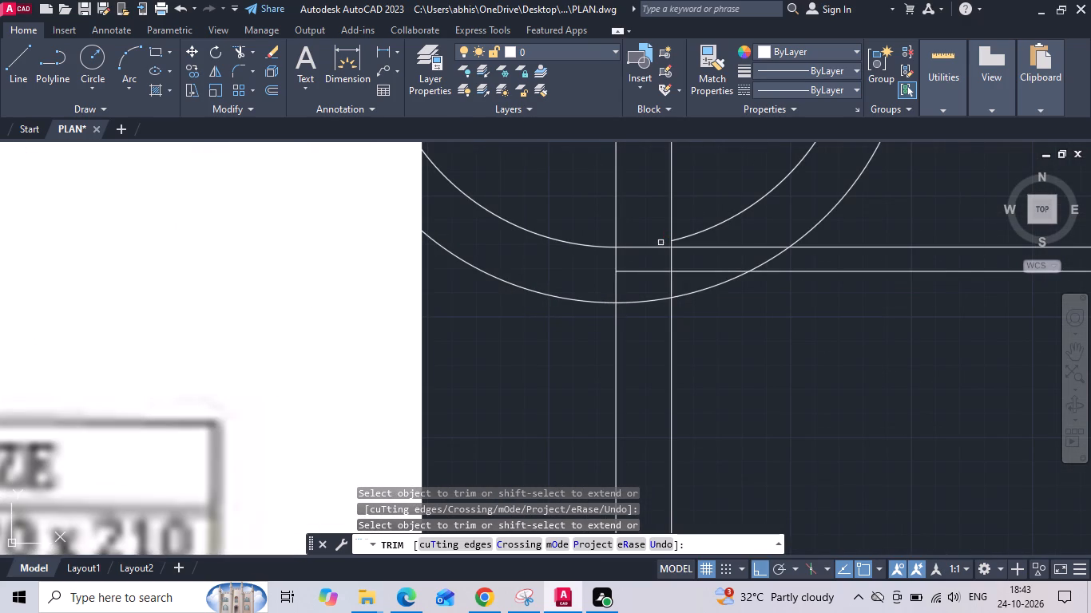
pyautogui.moveTo(644, 299); pyautogui.dragTo(642, 311)
pyautogui.click(634, 334)
pyautogui.scroll(-2, 633, 322)
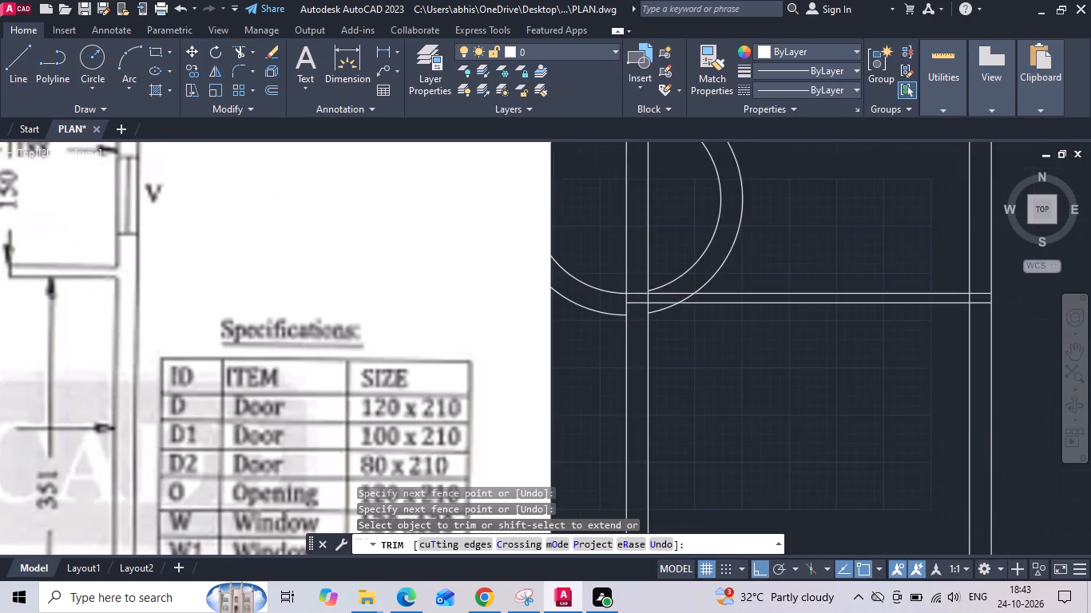
pyautogui.scroll(-1, 640, 343)
pyautogui.moveTo(665, 259); pyautogui.dragTo(730, 253)
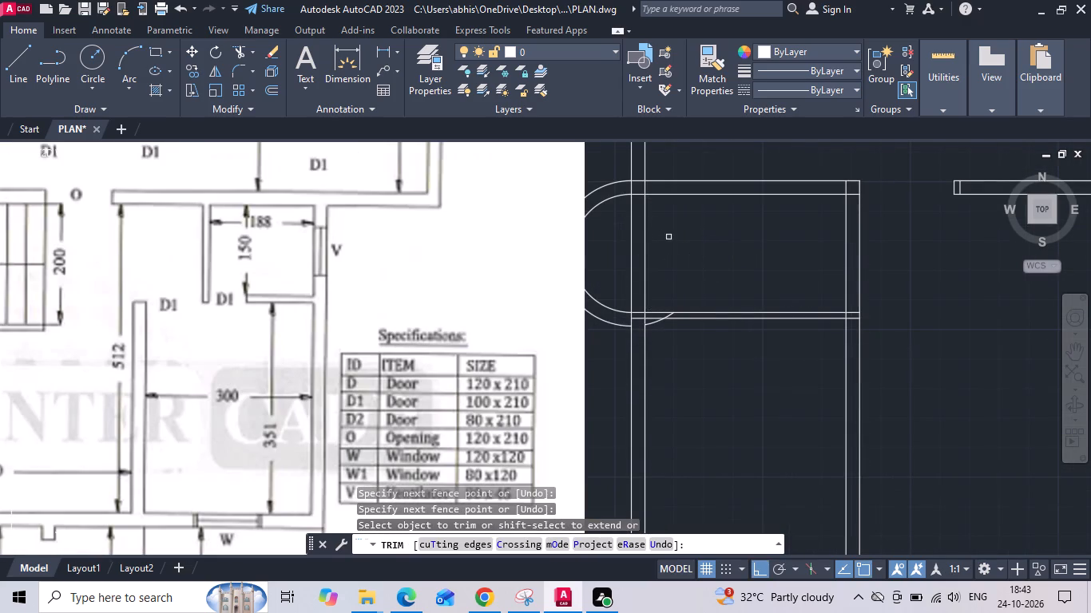
# Trim the exterior wall lines and leftover arc pieces at the staircase's upper and lower wall junctions, keeping the inner wall line across the stair.
pyautogui.scroll(2, 634, 171)
pyautogui.moveTo(617, 213); pyautogui.dragTo(705, 216)
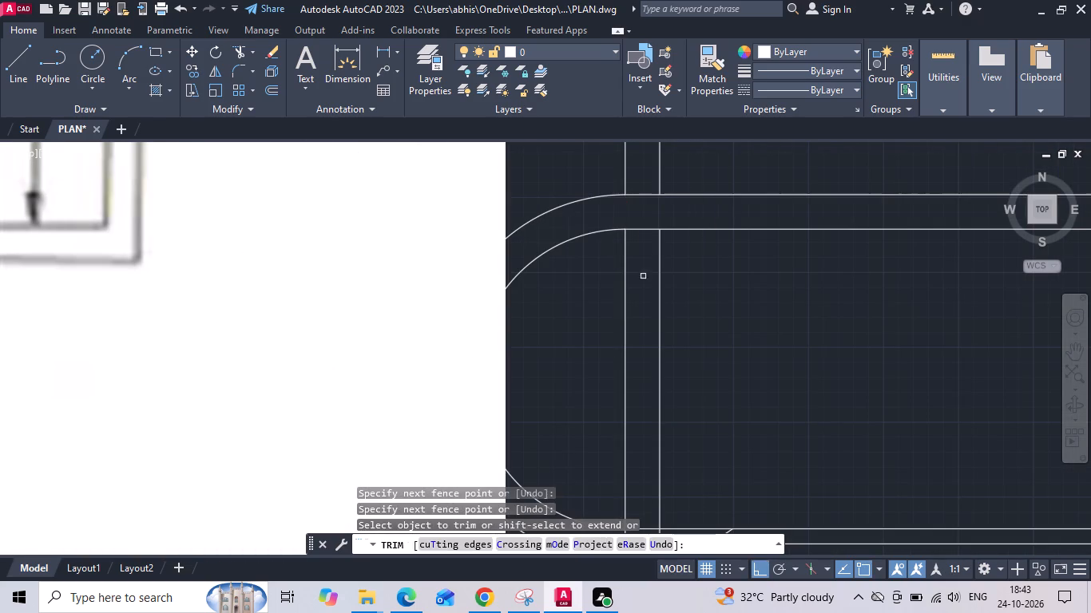
pyautogui.moveTo(636, 295); pyautogui.dragTo(605, 326)
pyautogui.scroll(-2, 613, 286)
pyautogui.scroll(2, 627, 393)
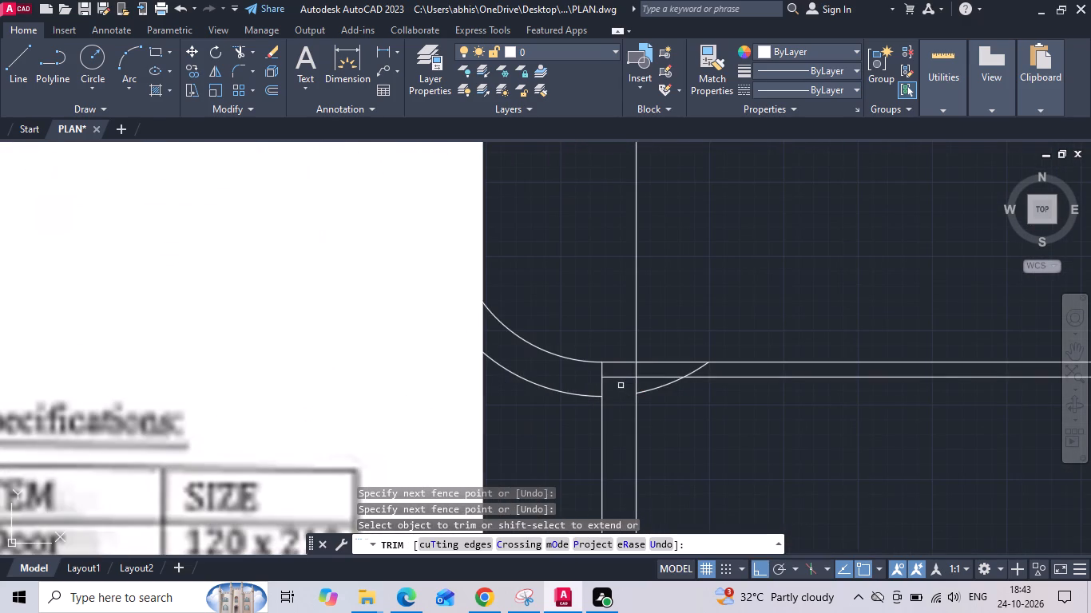
pyautogui.click(604, 372)
pyautogui.click(601, 382)
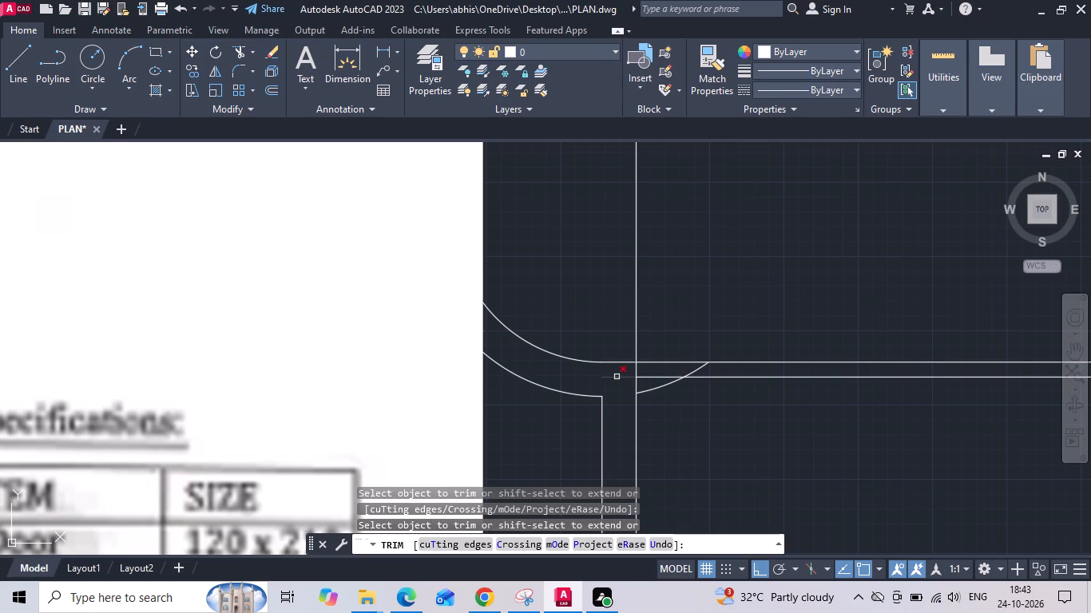
pyautogui.click(617, 377)
pyautogui.doubleClick(635, 370)
pyautogui.click(653, 388)
pyautogui.click(695, 371)
pyautogui.press('Escape')
# Copy the exterior wall's inner line across the staircase toward the interior at 30 intervals, from 30 through 330, as the treads.
pyautogui.scroll(-3, 629, 401)
pyautogui.click(632, 350)
pyautogui.click(624, 362)
pyautogui.rightClick(622, 365)
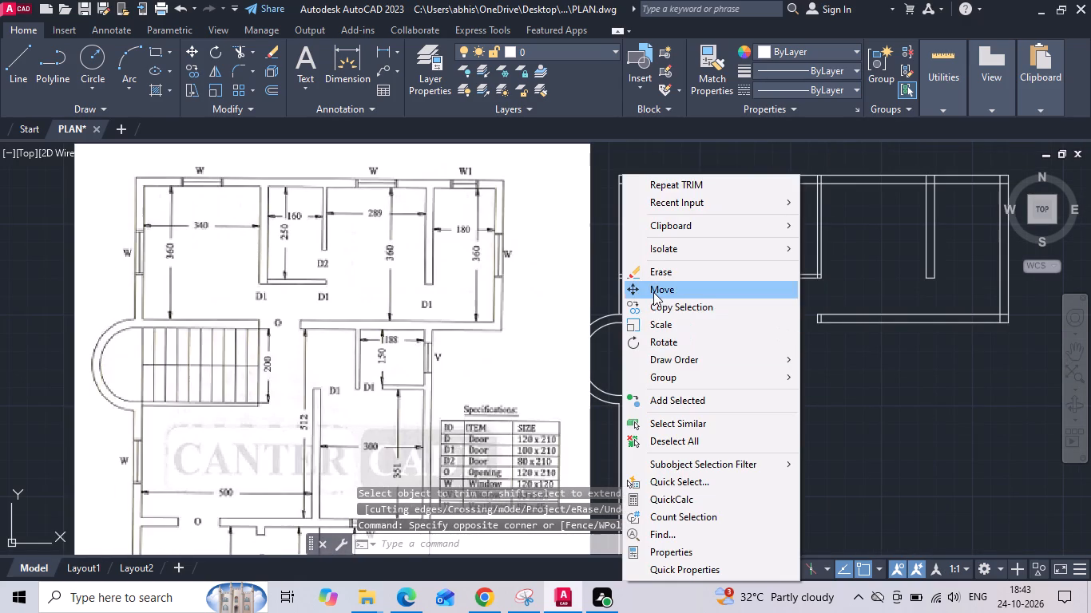
pyautogui.click(655, 310)
pyautogui.scroll(2, 651, 376)
pyautogui.moveTo(658, 353); pyautogui.dragTo(676, 353)
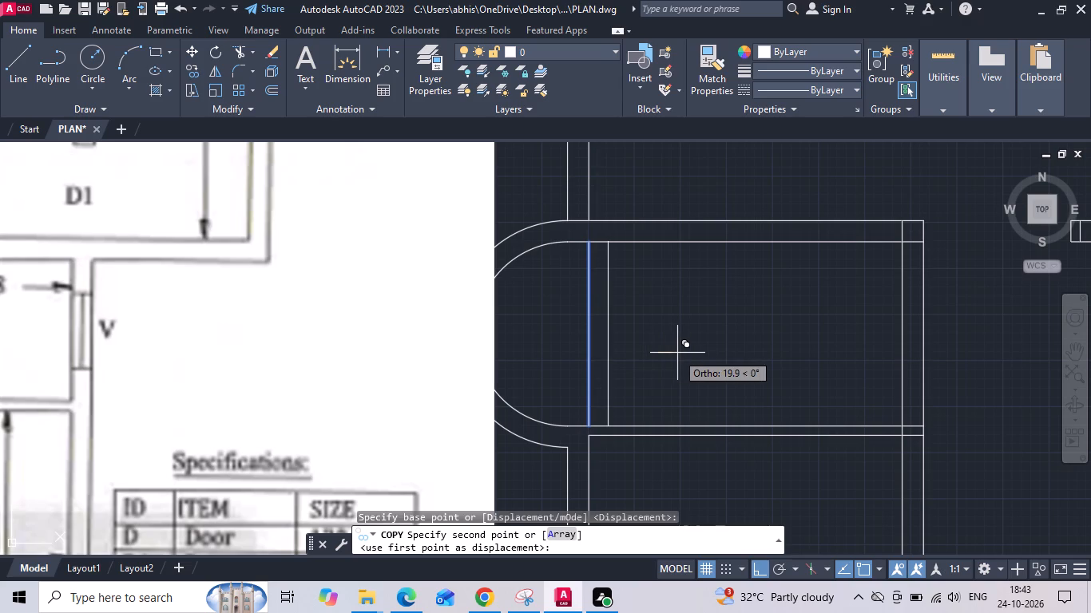
pyautogui.write('30')
pyautogui.press('Return')
pyautogui.write('60')
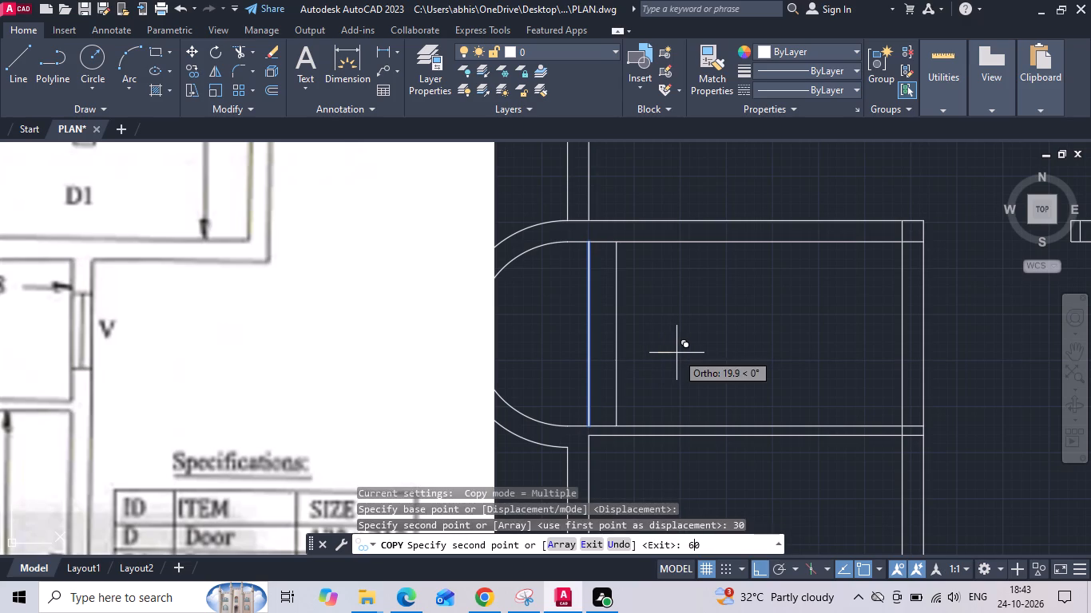
pyautogui.press('Return')
pyautogui.write('90')
pyautogui.press('Return')
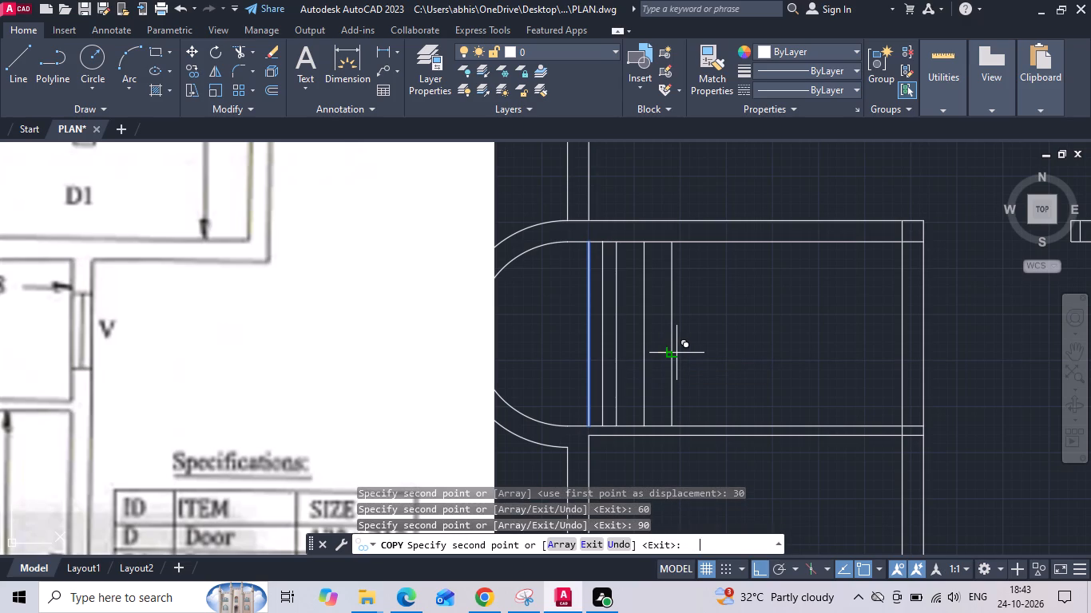
pyautogui.write('120')
pyautogui.press('Return')
pyautogui.write('150')
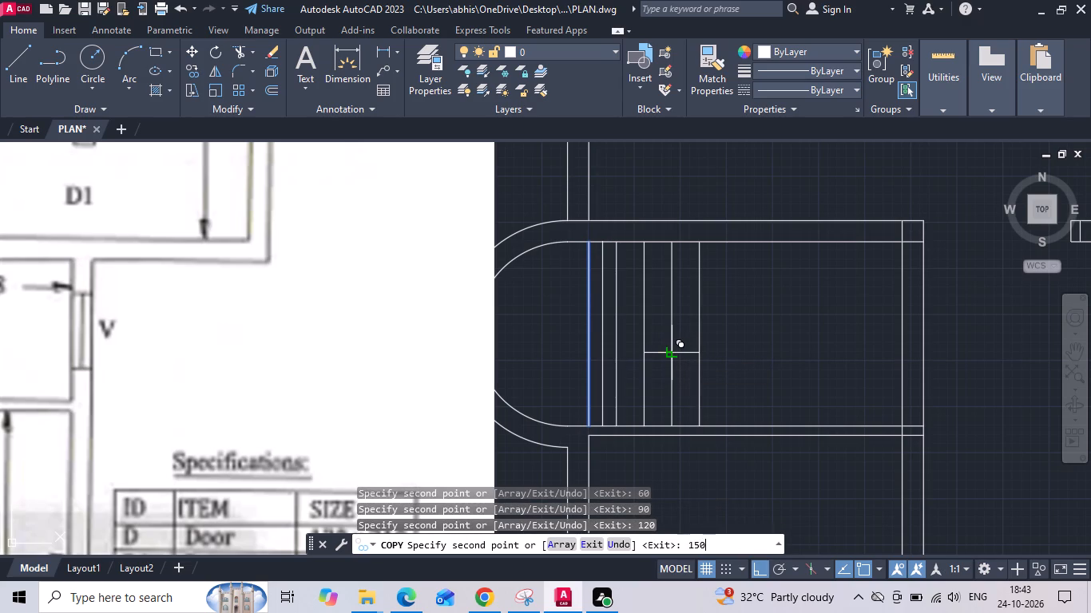
pyautogui.press('Return')
pyautogui.write('180')
pyautogui.press('Return')
pyautogui.write('210')
pyautogui.press('Return')
pyautogui.write('240')
pyautogui.press('Return')
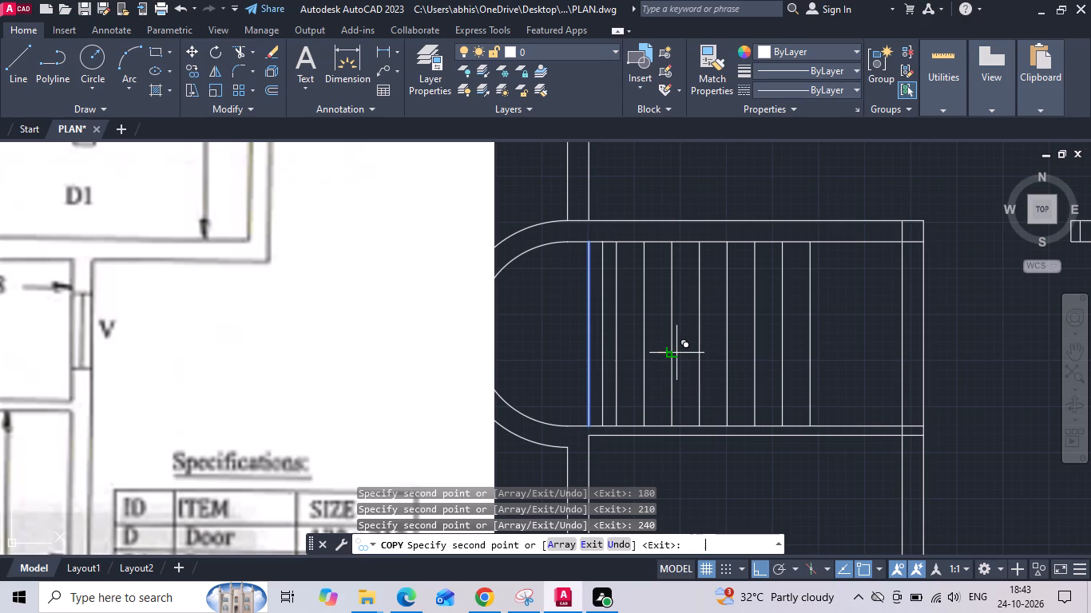
pyautogui.write('270')
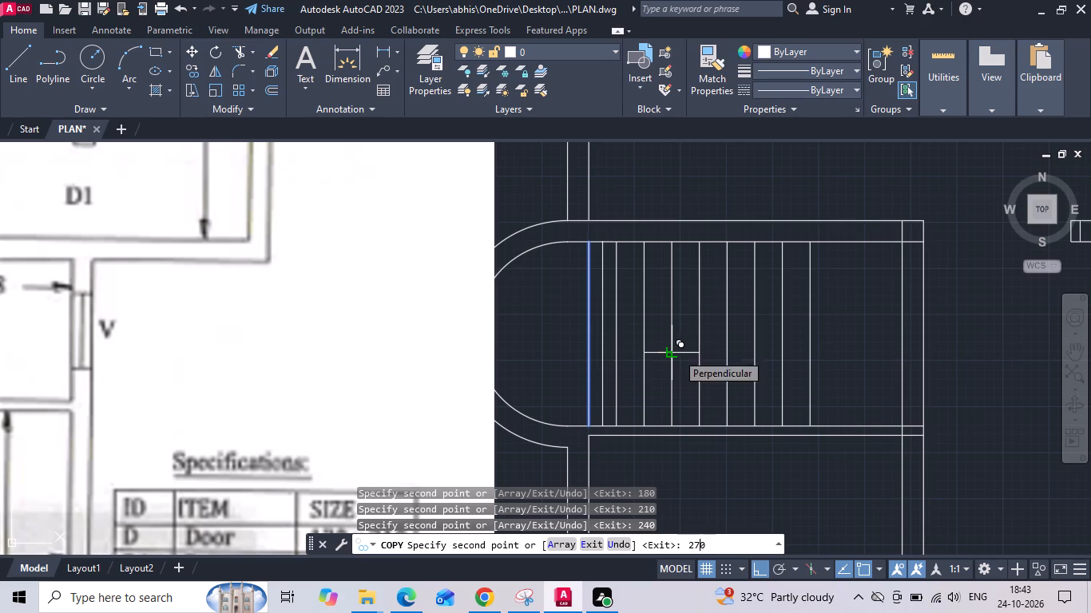
pyautogui.press('Return')
pyautogui.write('300')
pyautogui.press('Return')
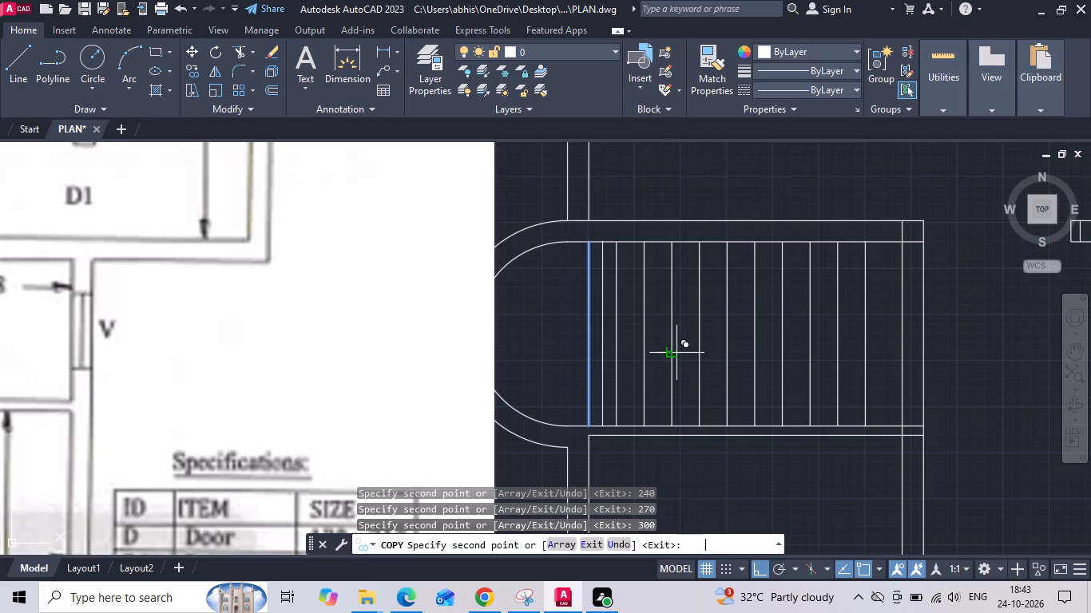
pyautogui.write('330')
pyautogui.press('Return')
pyautogui.press('Escape')
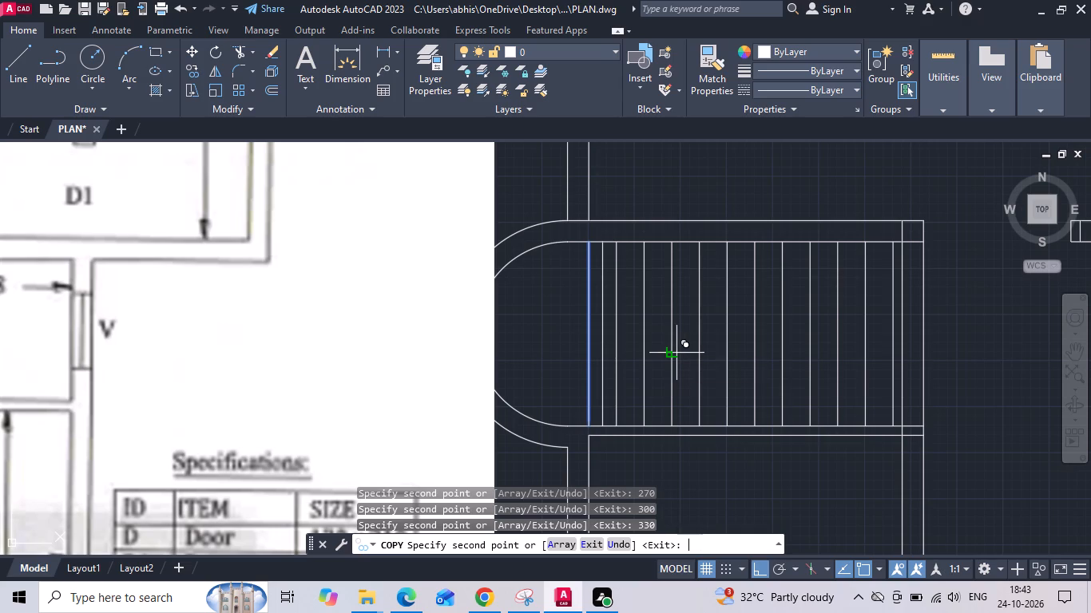
# Examine the staircase treads in the reference plan and compare them with the drawn staircase.
pyautogui.scroll(-1, 676, 353)
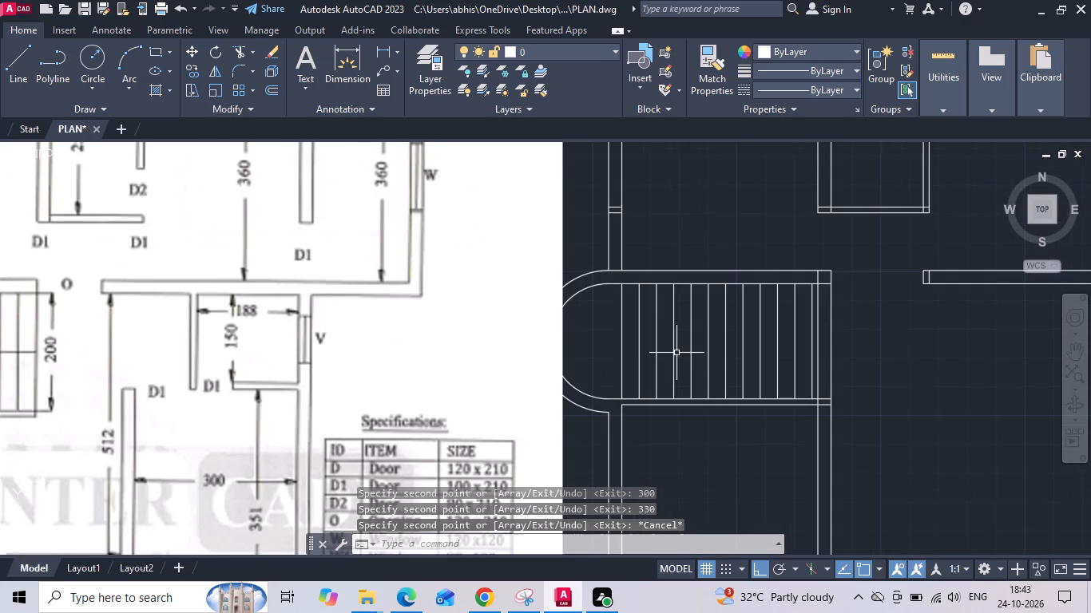
pyautogui.scroll(-1, 677, 367)
pyautogui.scroll(2, 197, 342)
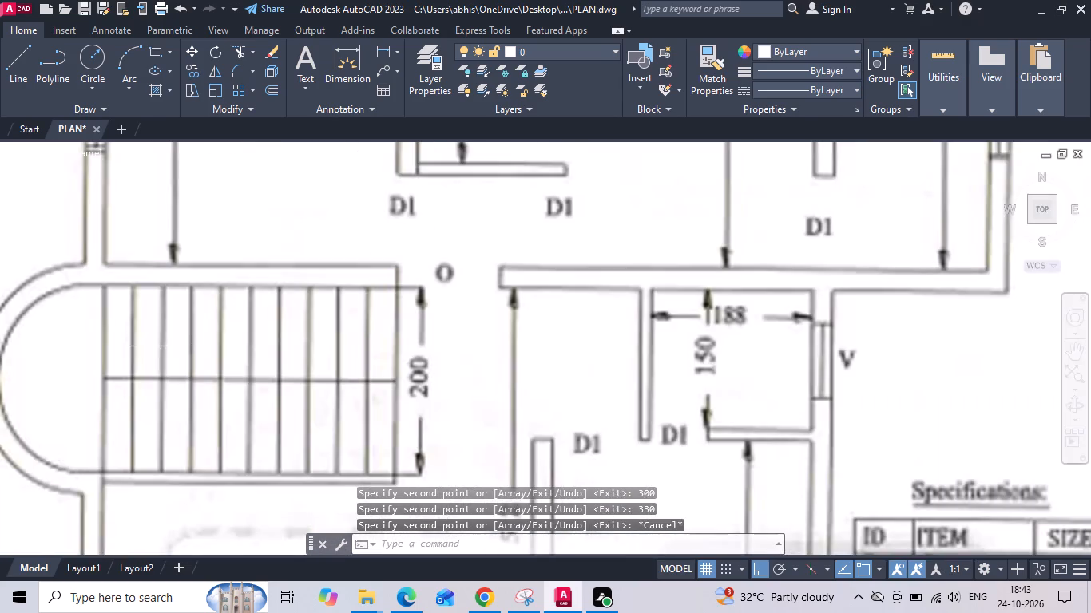
pyautogui.moveTo(157, 346); pyautogui.dragTo(174, 347, button='middle')
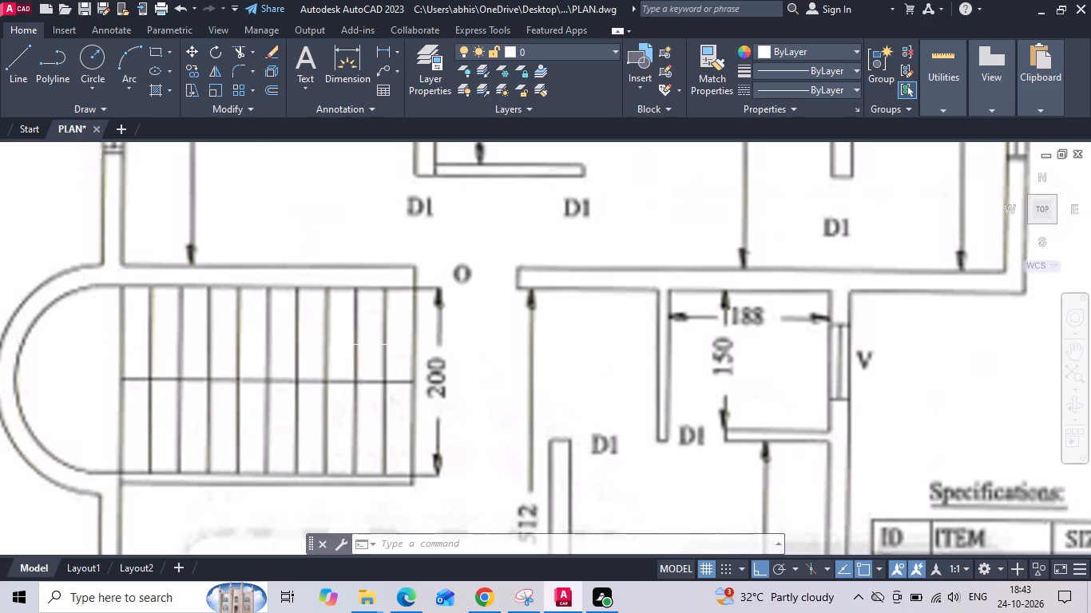
pyautogui.scroll(-2, 324, 325)
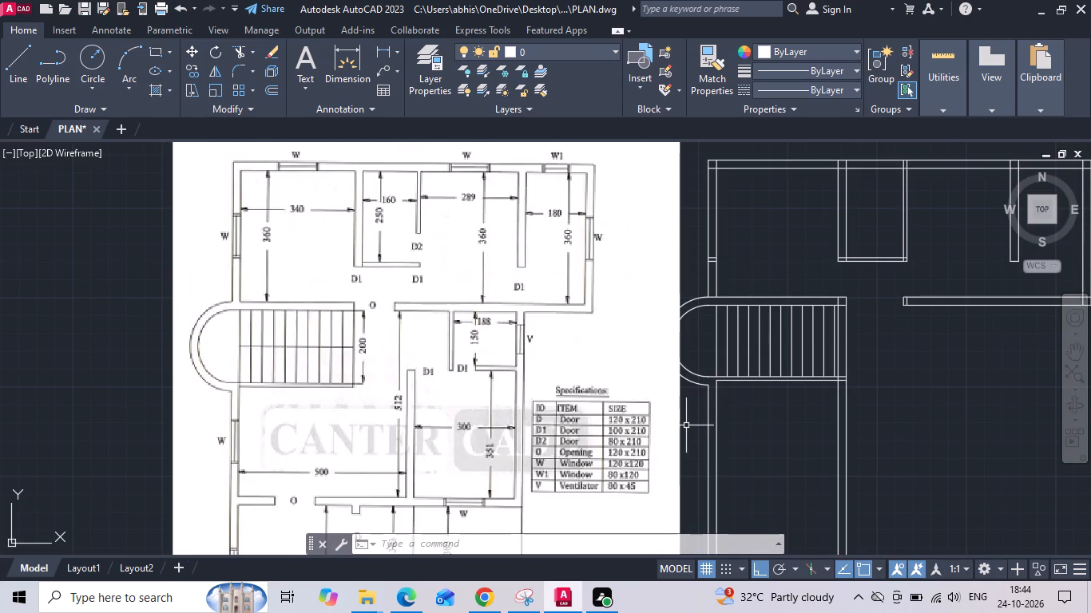
pyautogui.moveTo(684, 423); pyautogui.dragTo(621, 360, button='middle')
pyautogui.scroll(-2, 547, 342)
pyautogui.scroll(2, 705, 298)
pyautogui.scroll(2, 398, 339)
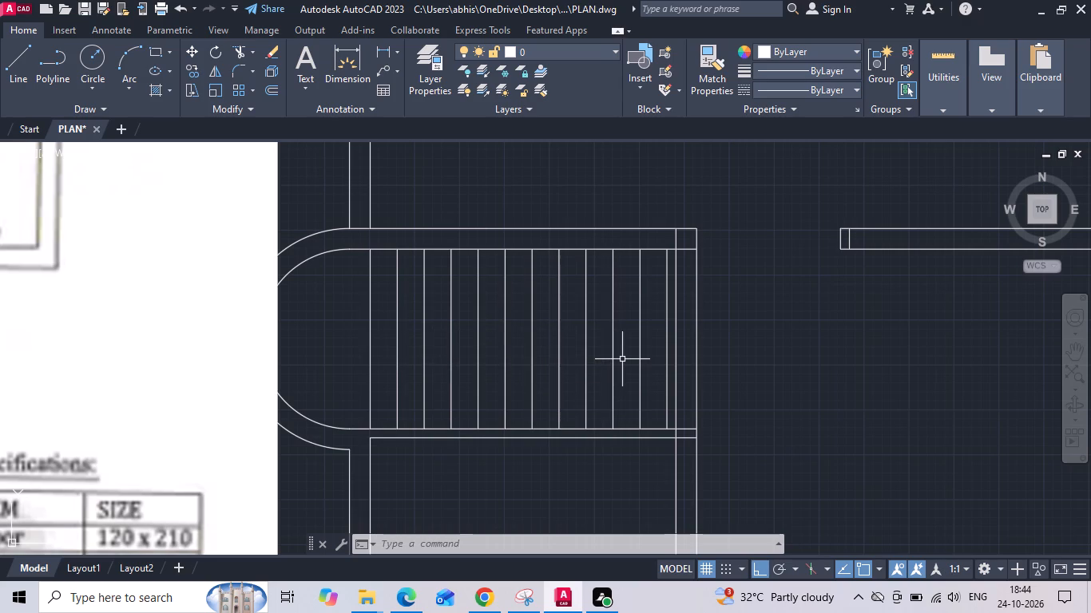
pyautogui.scroll(-2, 623, 359)
pyautogui.moveTo(623, 359); pyautogui.dragTo(631, 359, button='middle')
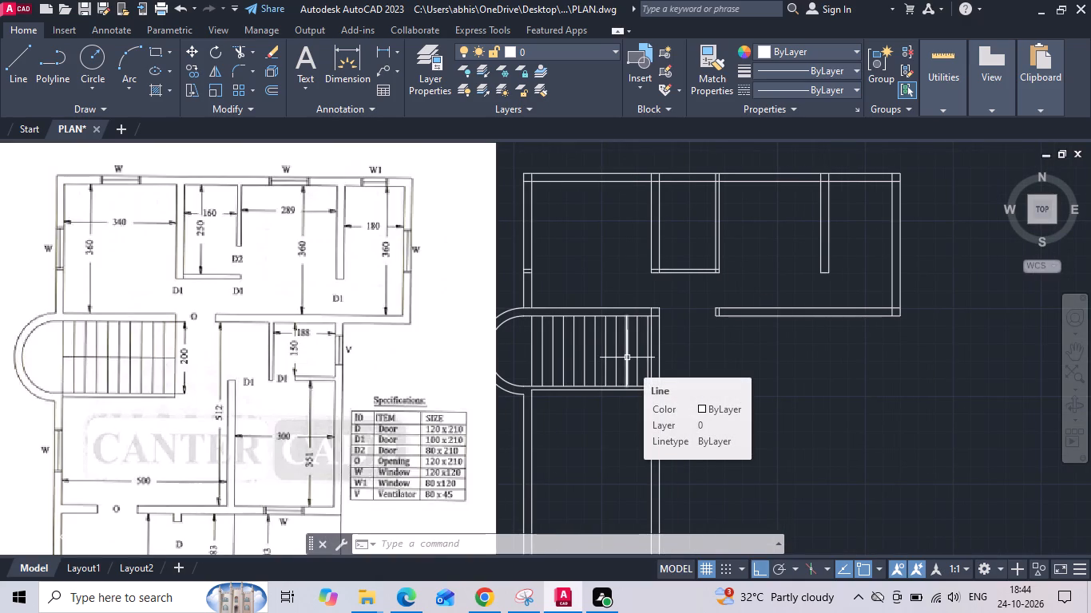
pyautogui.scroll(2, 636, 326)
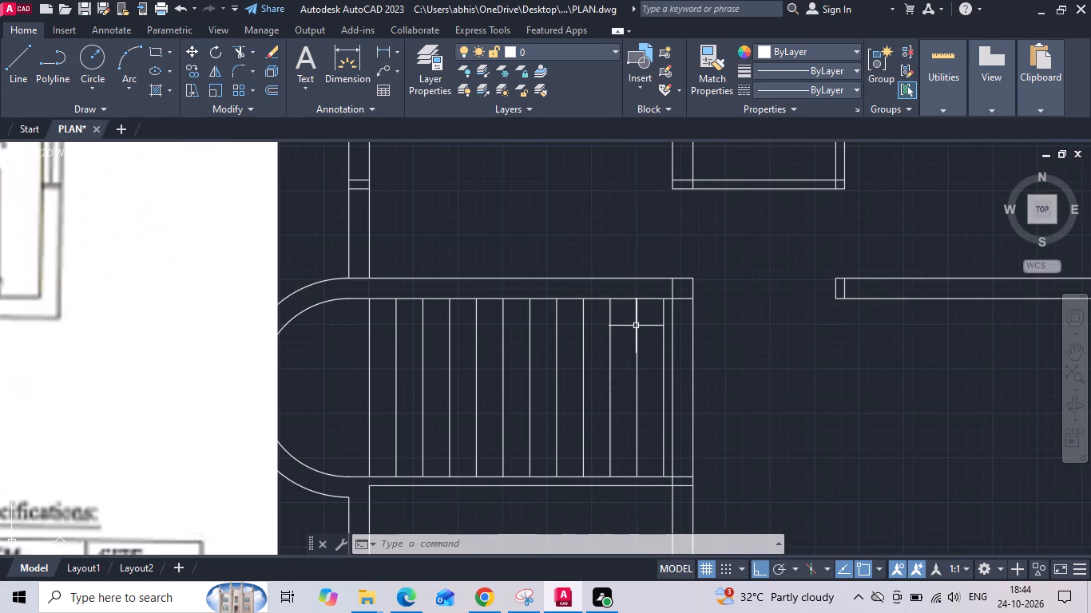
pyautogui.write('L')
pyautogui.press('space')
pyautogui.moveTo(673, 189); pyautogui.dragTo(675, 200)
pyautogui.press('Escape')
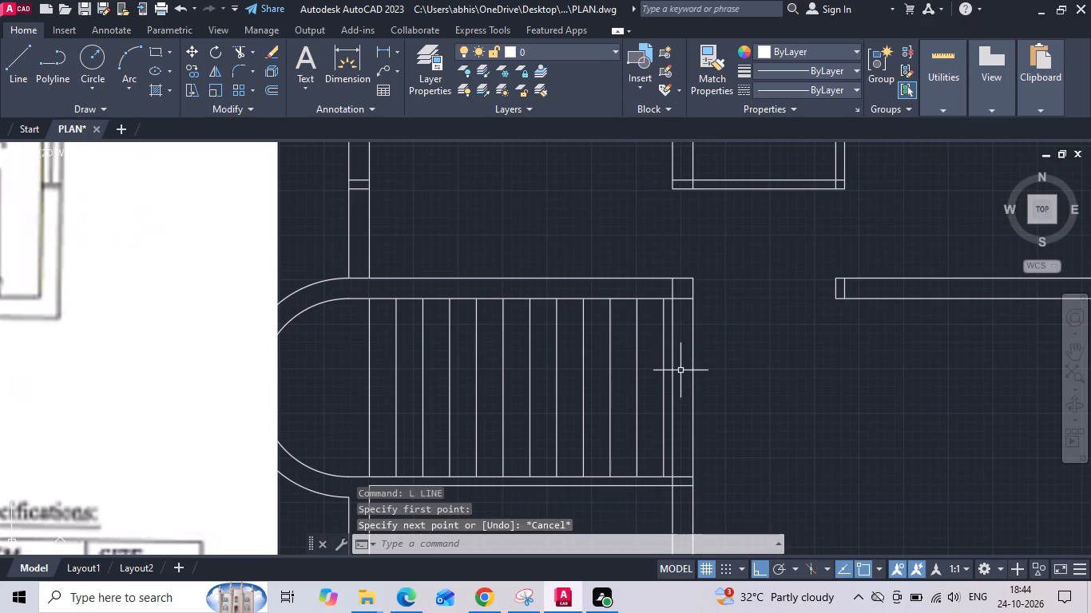
# Trim the outer partition line between the stair walls and the inner partition segment inside the upper stair wall.
pyautogui.press('t')
pyautogui.press('r')
pyautogui.press('space')
pyautogui.click(692, 325)
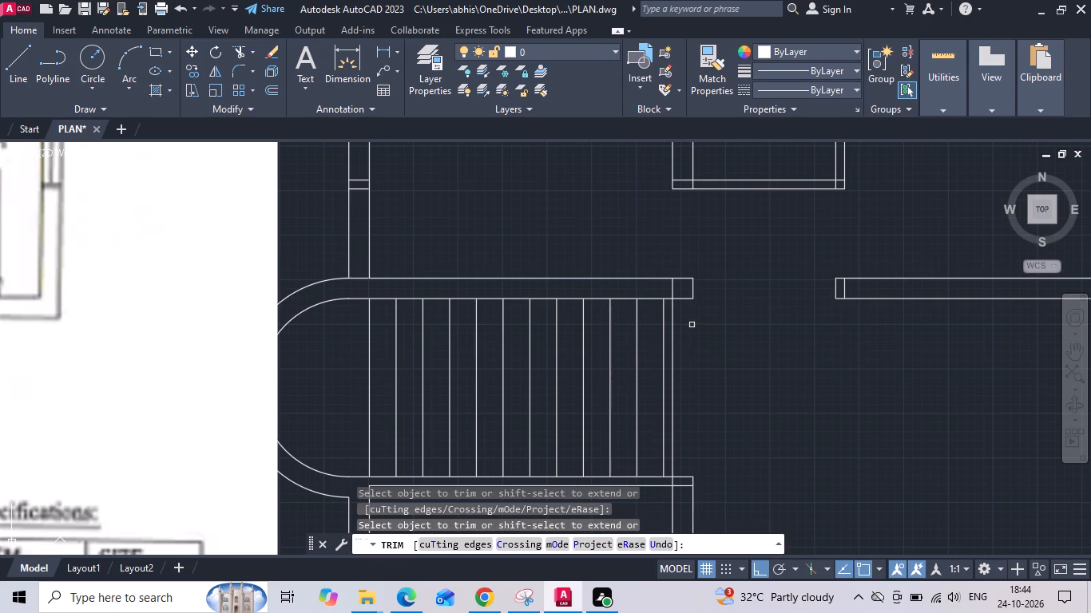
pyautogui.click(671, 283)
pyautogui.press('Escape')
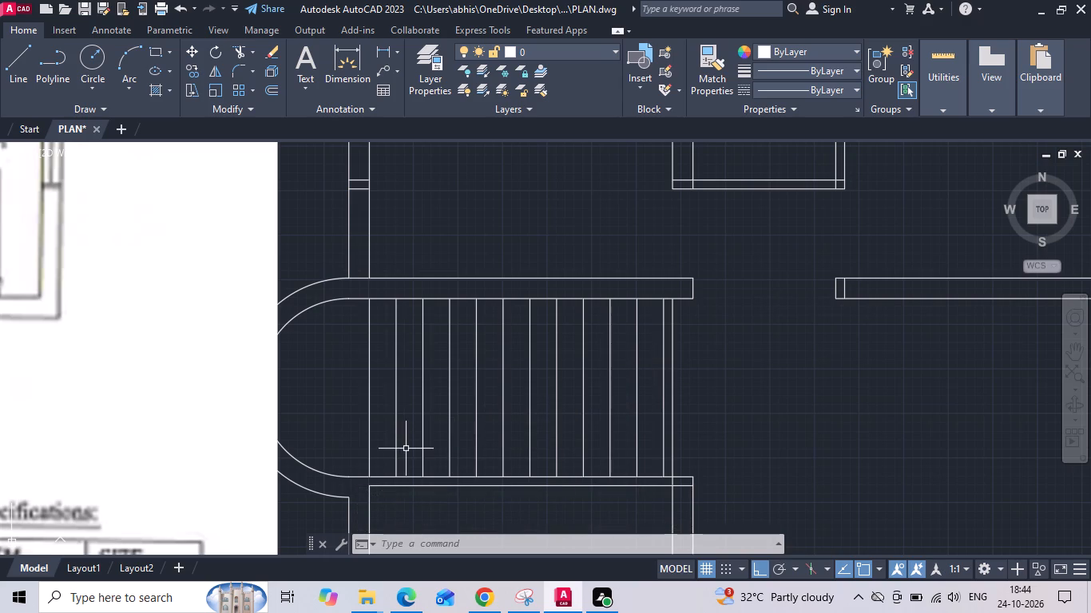
# Delete the original line across the staircase at the exterior wall's inner face.
pyautogui.moveTo(372, 433); pyautogui.dragTo(360, 426)
pyautogui.click(345, 414)
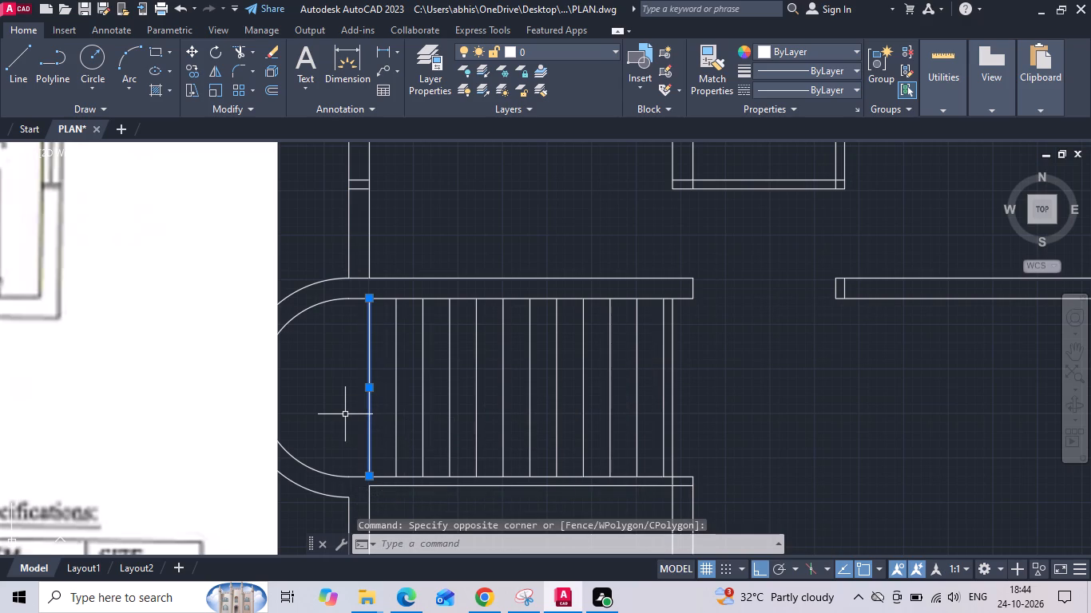
pyautogui.press('Delete')
# Move all the copied tread lines toward the interior until the last tread meets the partition line at the stair's end.
pyautogui.scroll(1, 657, 373)
pyautogui.moveTo(673, 335); pyautogui.dragTo(664, 340)
pyautogui.click(226, 425)
pyautogui.scroll(-1, 779, 382)
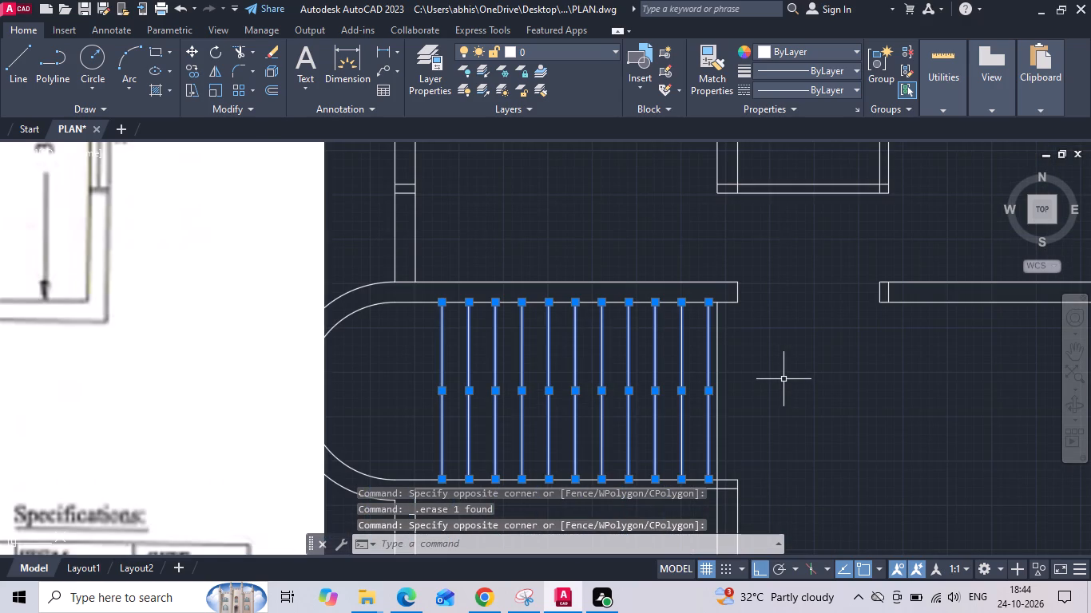
pyautogui.scroll(-1, 784, 379)
pyautogui.rightClick(784, 379)
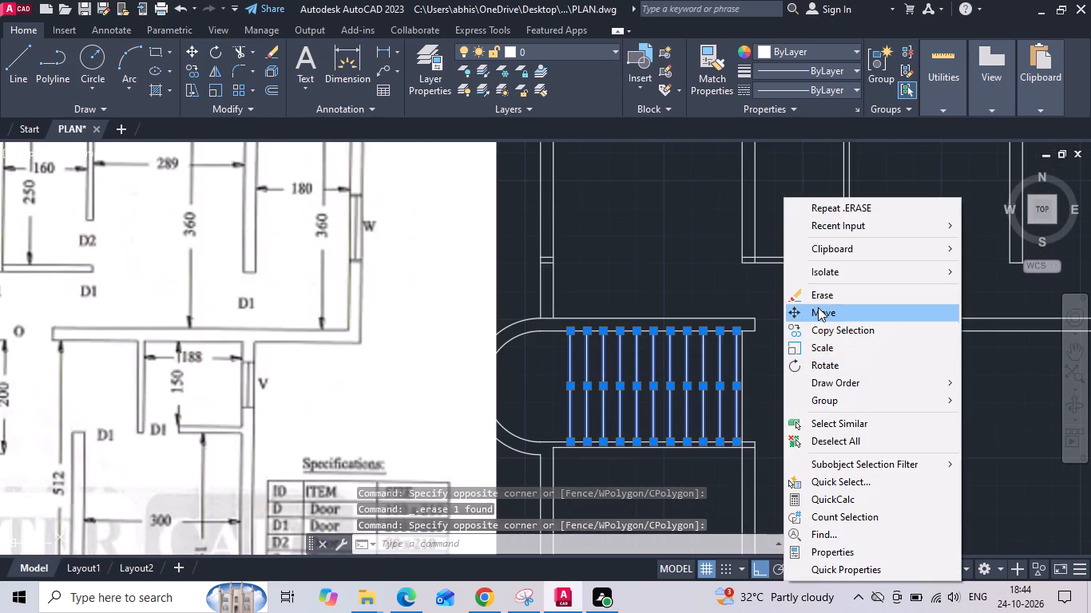
pyautogui.click(818, 307)
pyautogui.scroll(3, 753, 326)
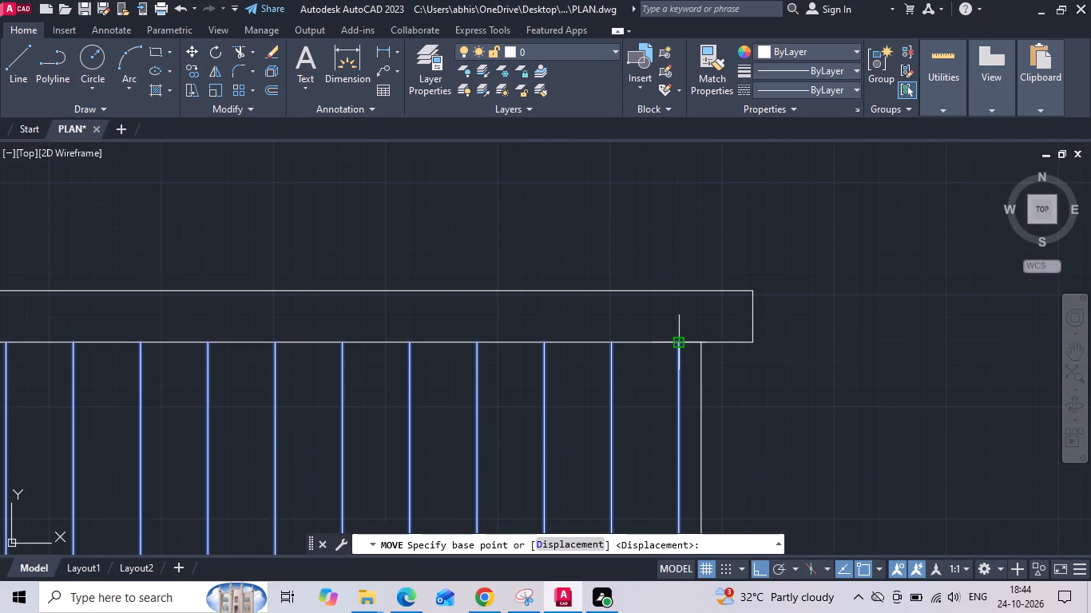
pyautogui.click(682, 339)
pyautogui.click(700, 342)
pyautogui.press('Escape')
# Delete one of the two overlapping lines at the interior end of the staircase.
pyautogui.click(700, 367)
pyautogui.press('Delete')
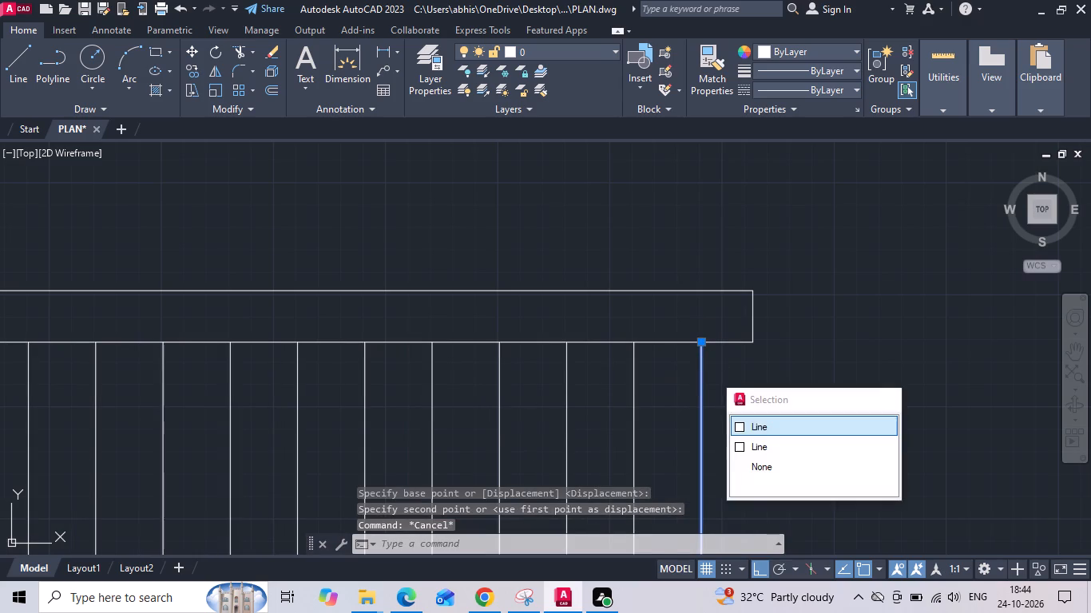
# Extend the staircase's end line upward through the thickness of the upper stair wall.
pyautogui.write('EX')
pyautogui.press('space')
pyautogui.moveTo(702, 388); pyautogui.dragTo(724, 382)
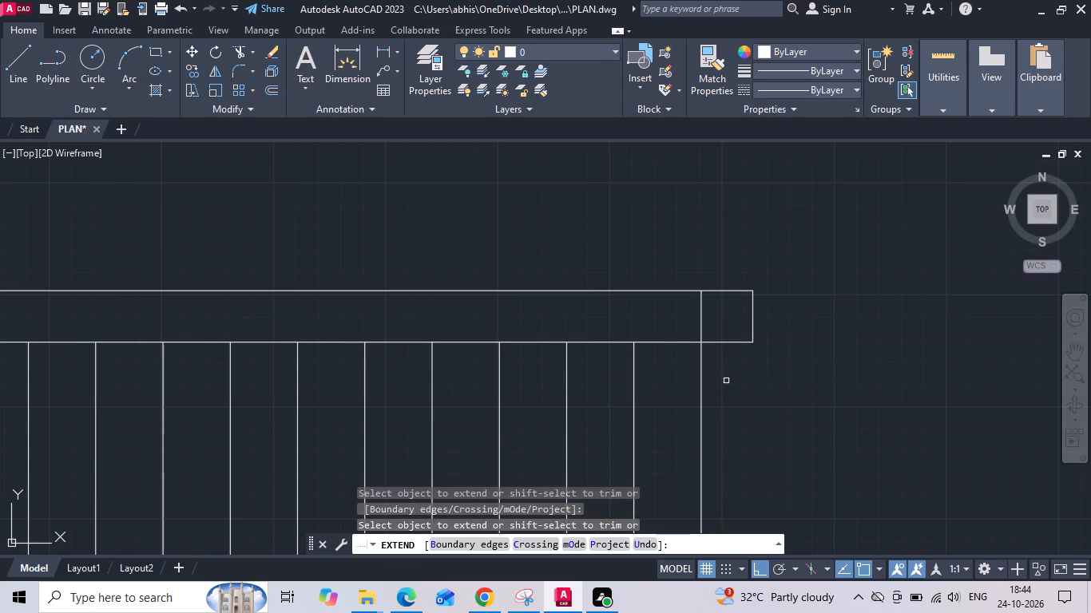
pyautogui.press('Escape')
# Trim the part of the upper stair wall that projects past the extended end line, including its old end cap.
pyautogui.press('t')
pyautogui.press('r')
pyautogui.press('space')
pyautogui.moveTo(725, 392); pyautogui.dragTo(729, 279)
pyautogui.moveTo(734, 283); pyautogui.dragTo(782, 350)
pyautogui.scroll(-2, 751, 308)
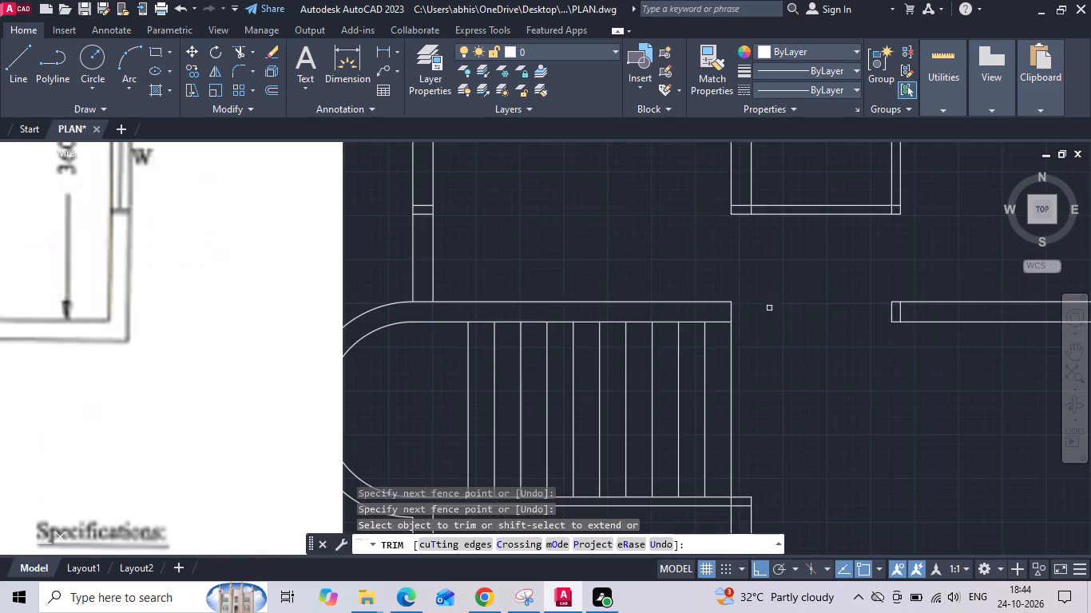
pyautogui.scroll(-2, 795, 350)
pyautogui.press('Escape')
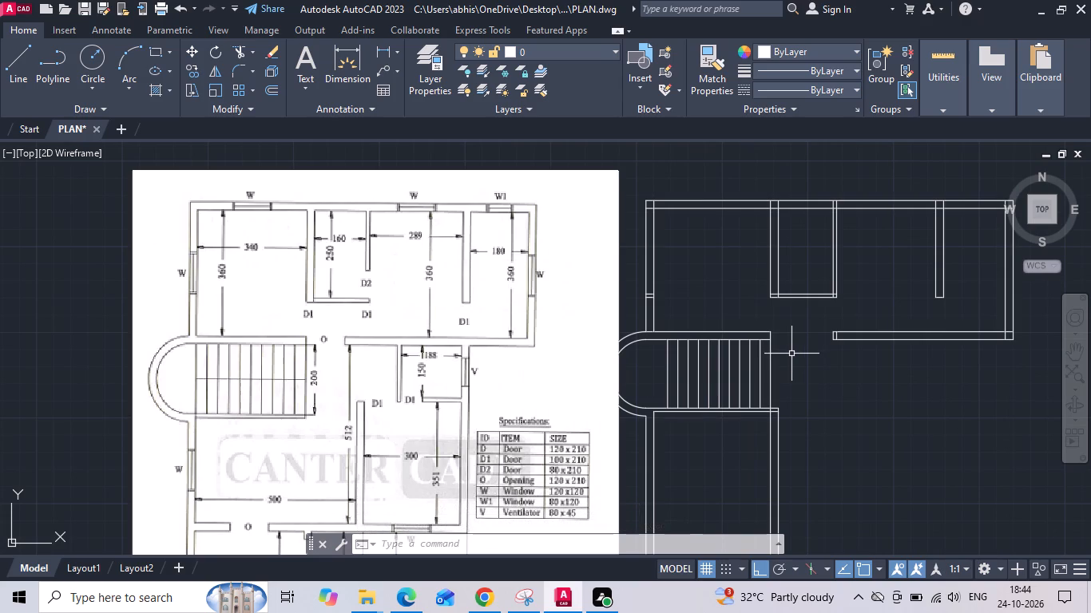
# Delete the two short cross lines inside the exterior wall just above the staircase.
pyautogui.click(630, 294)
pyautogui.click(697, 318)
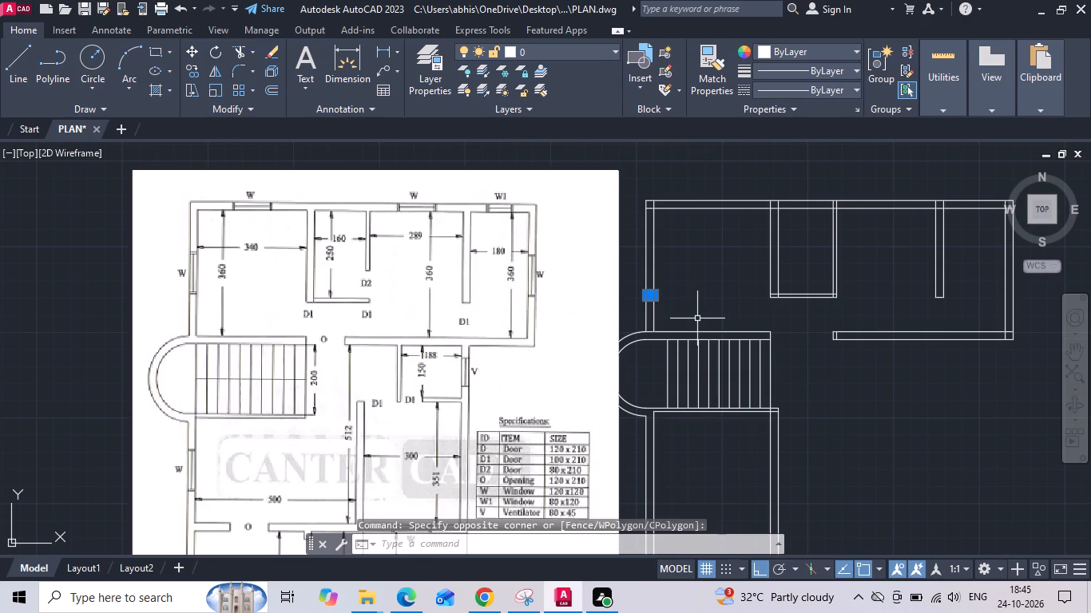
pyautogui.press('Delete')
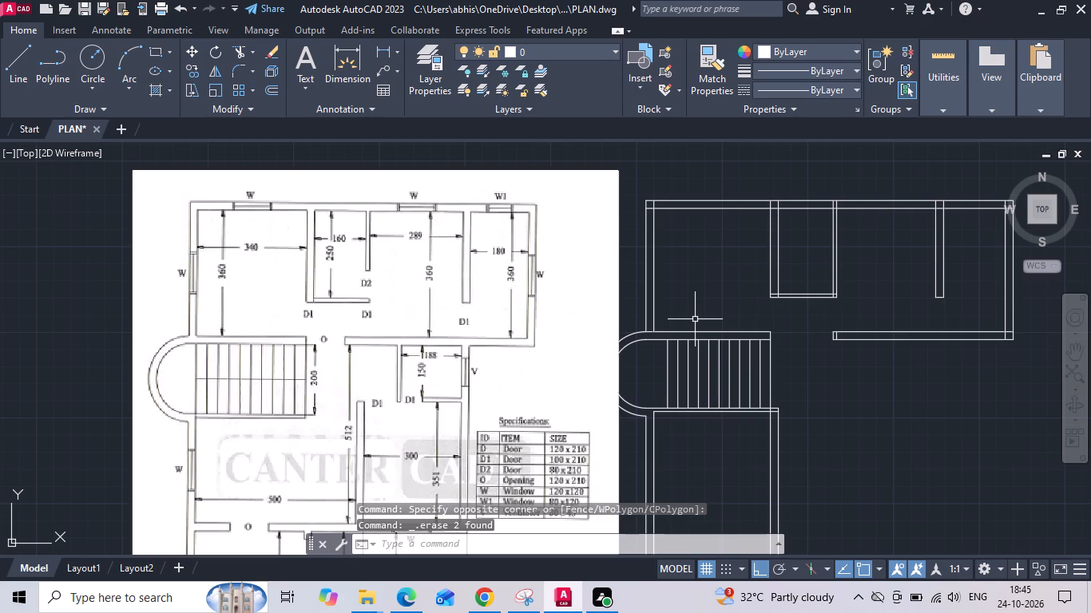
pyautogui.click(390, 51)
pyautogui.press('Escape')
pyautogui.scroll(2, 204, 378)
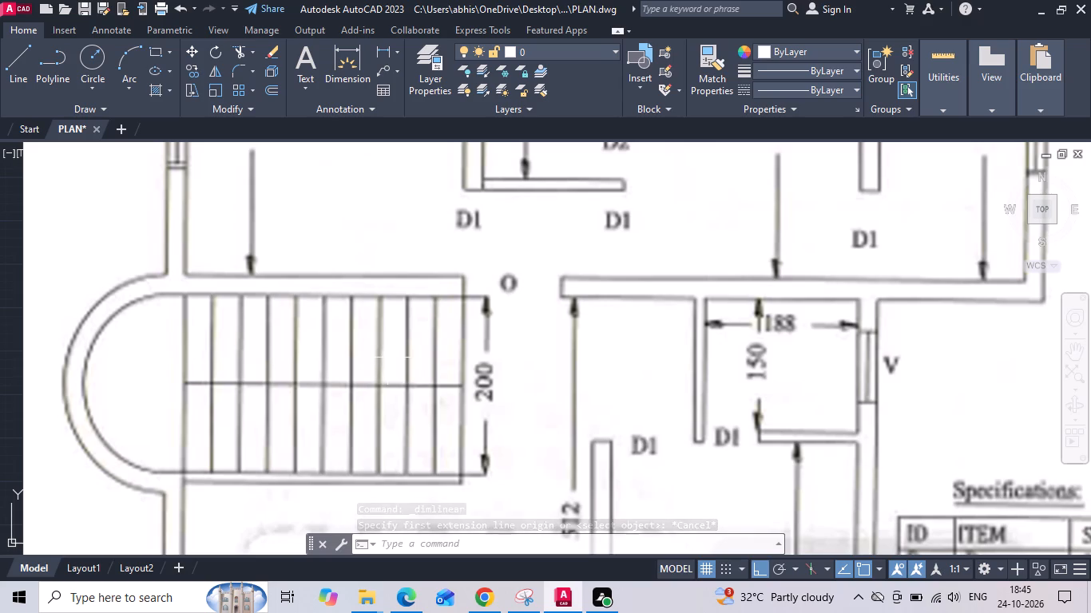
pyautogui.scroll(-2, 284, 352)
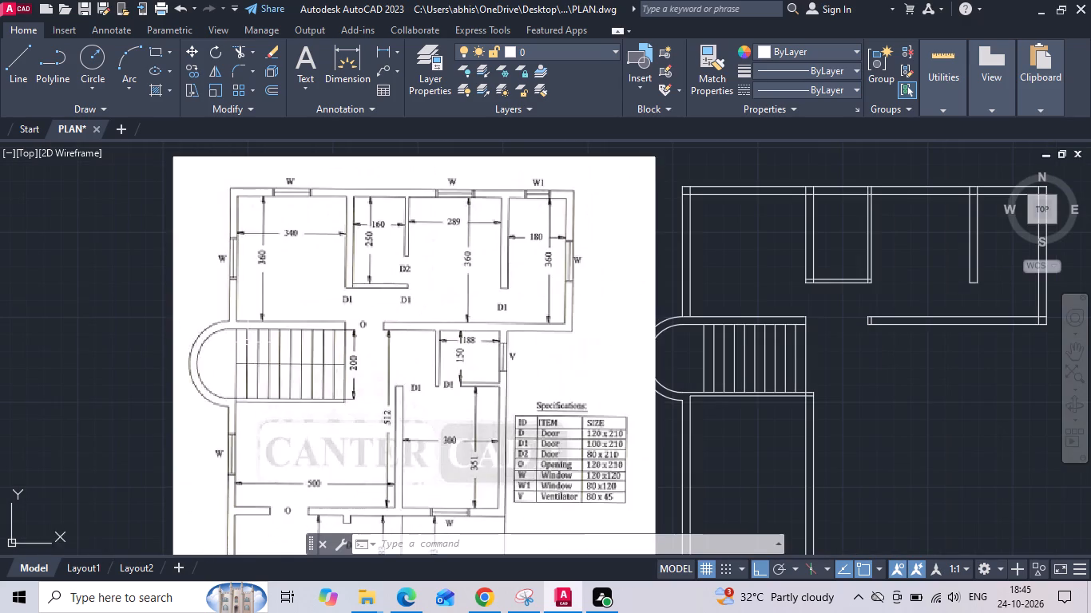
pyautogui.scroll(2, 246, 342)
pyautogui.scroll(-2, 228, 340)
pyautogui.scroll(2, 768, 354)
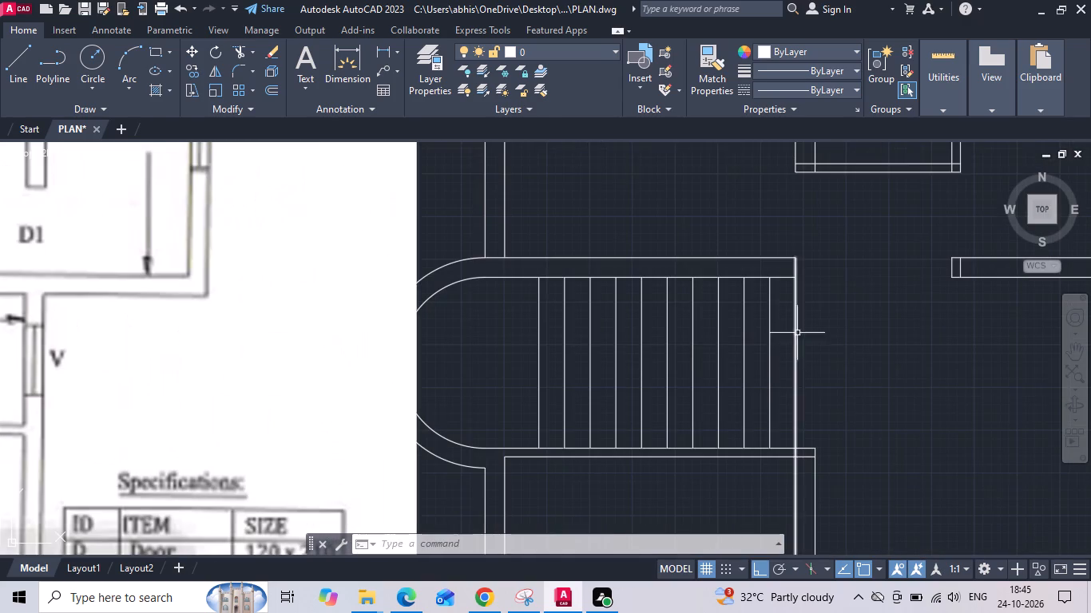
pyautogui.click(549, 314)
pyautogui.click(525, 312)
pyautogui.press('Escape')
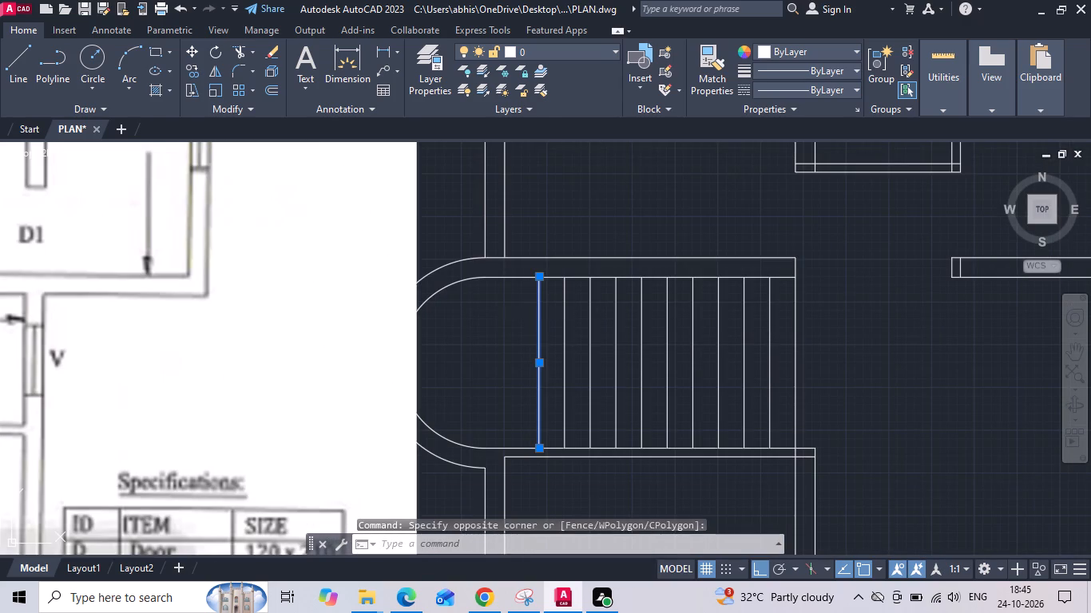
# Draw a vertical guide line from the upper stair wall's junction with the exterior wall's inner face down into the staircase.
pyautogui.press('l')
pyautogui.press('space')
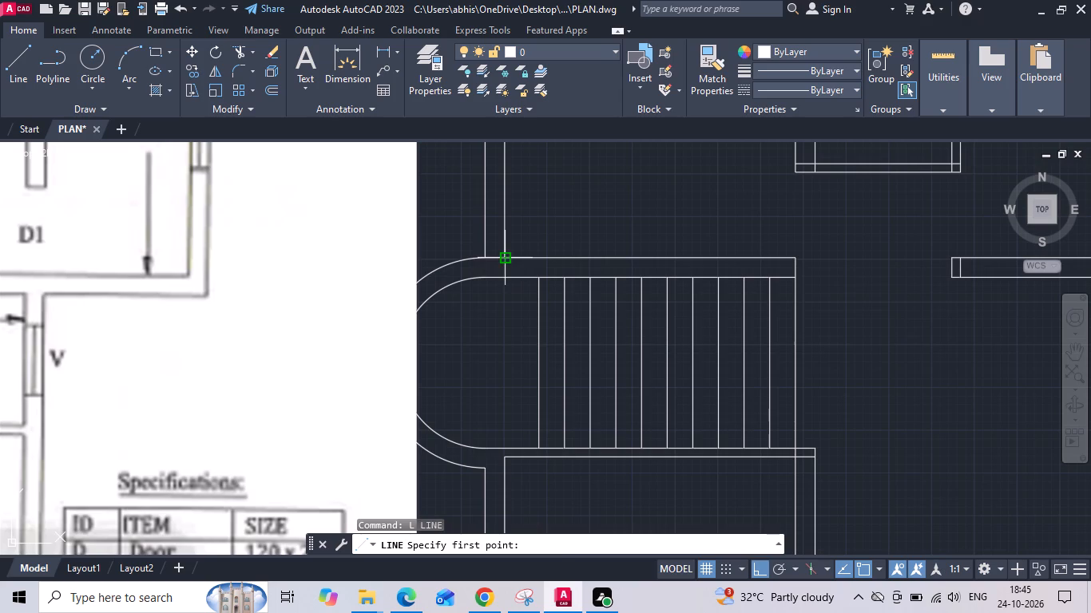
pyautogui.click(504, 254)
pyautogui.scroll(1, 502, 467)
pyautogui.click(506, 382)
pyautogui.press('Escape')
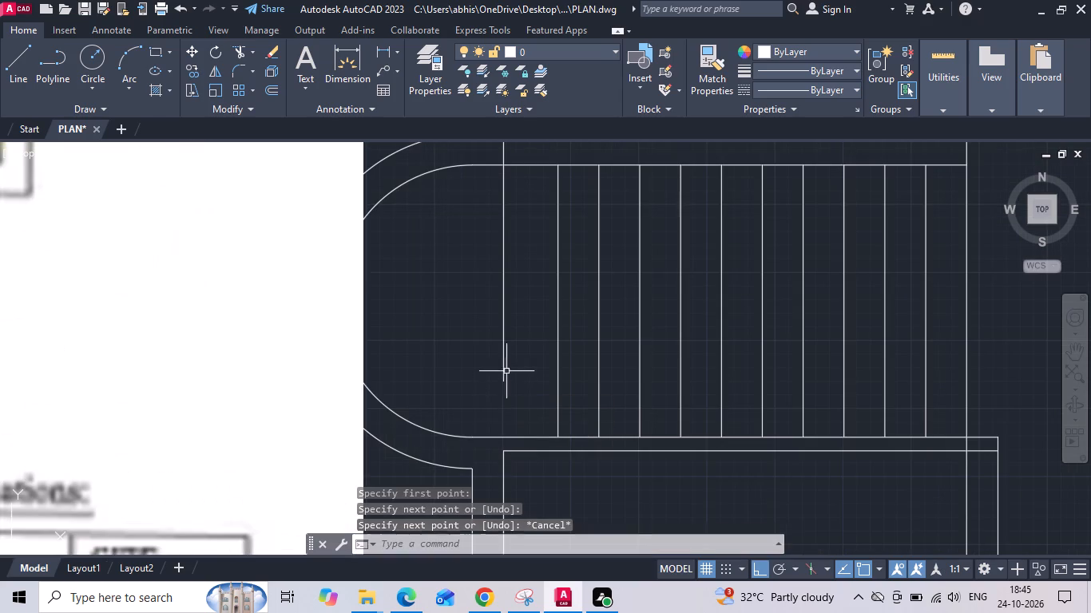
# Move the tread nearest the curved end onto the guide line, using its upper endpoint as the base point.
pyautogui.moveTo(572, 195); pyautogui.dragTo(542, 225)
pyautogui.click(517, 256)
pyautogui.rightClick(516, 257)
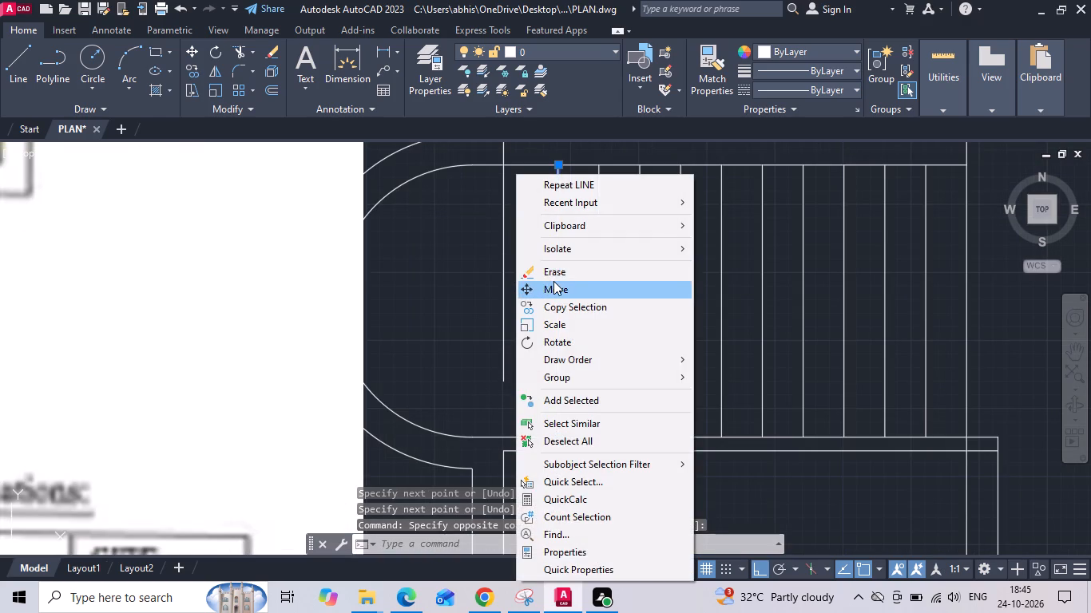
pyautogui.click(553, 282)
pyautogui.moveTo(562, 255); pyautogui.dragTo(554, 323, button='middle')
pyautogui.scroll(1, 554, 319)
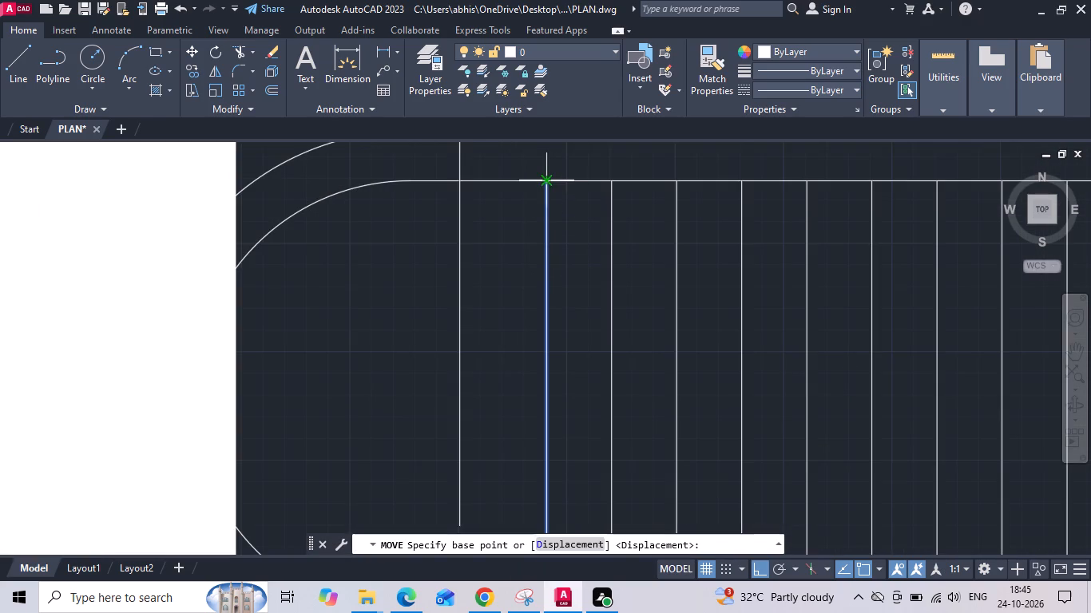
pyautogui.click(550, 178)
pyautogui.click(460, 177)
pyautogui.scroll(-2, 468, 184)
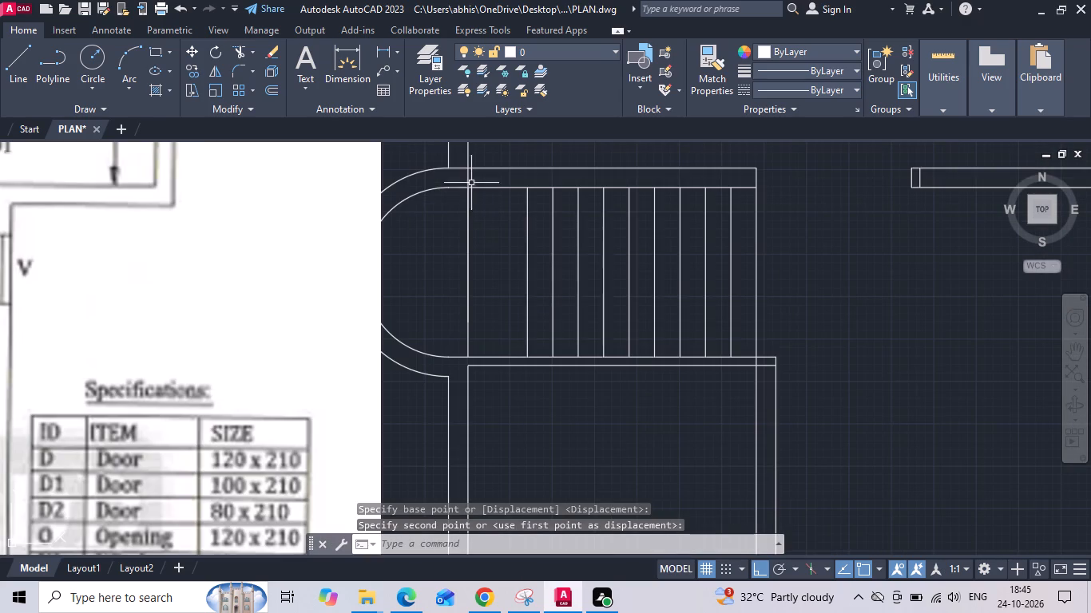
# Delete the vertical guide line at the curved end of the staircase.
pyautogui.click(468, 175)
pyautogui.press('Delete')
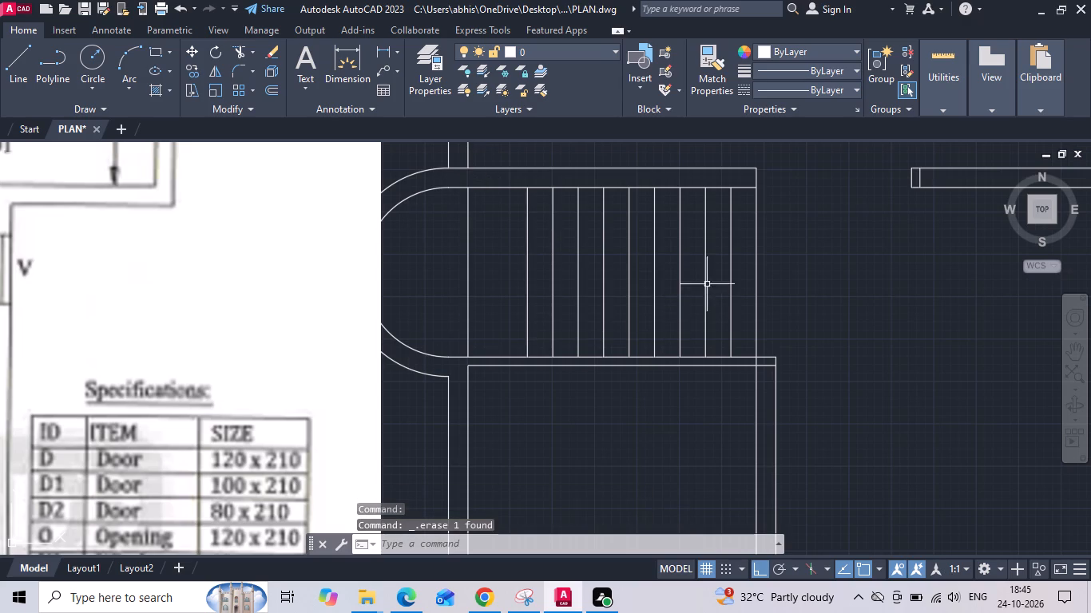
# Delete all the treads between the moved first tread and the staircase's interior end line.
pyautogui.click(740, 263)
pyautogui.click(494, 275)
pyautogui.press('Delete')
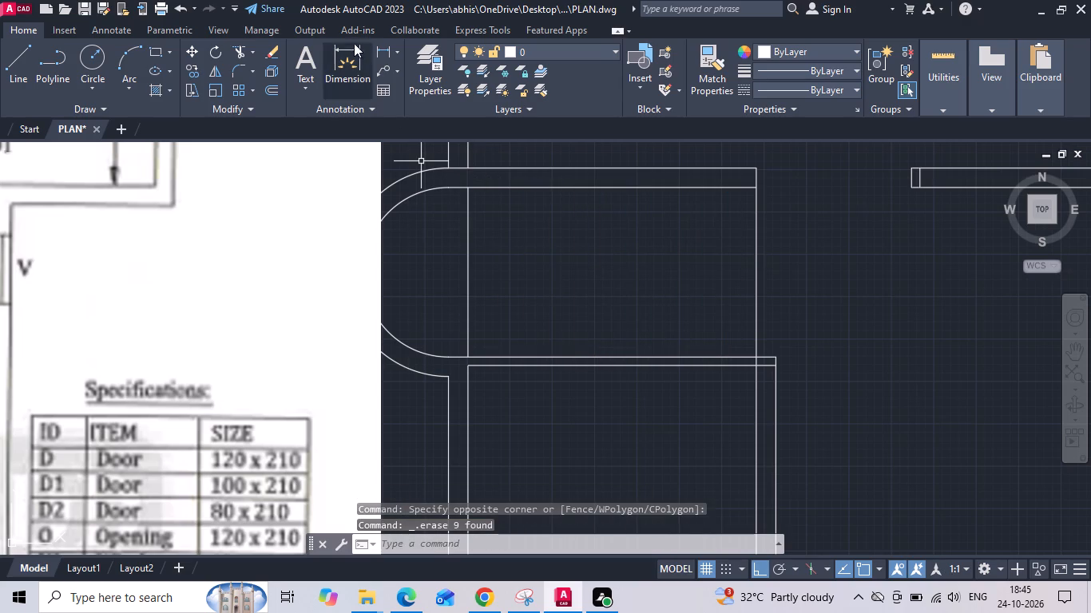
# Measure the horizontal distance from the first tread to the staircase's interior end line with a linear dimension.
pyautogui.click(382, 48)
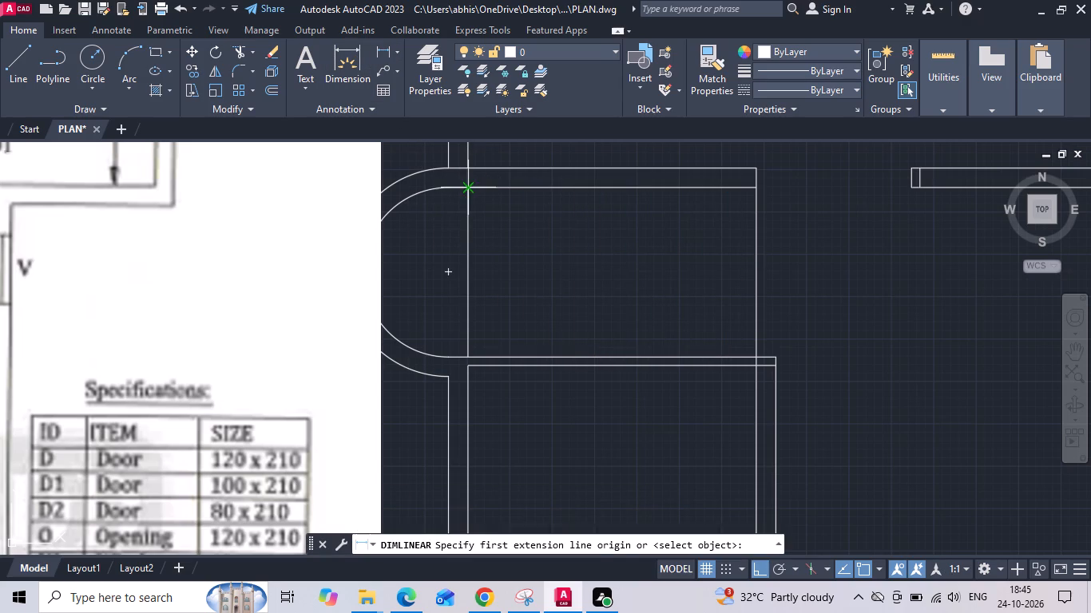
pyautogui.click(468, 186)
pyautogui.click(752, 187)
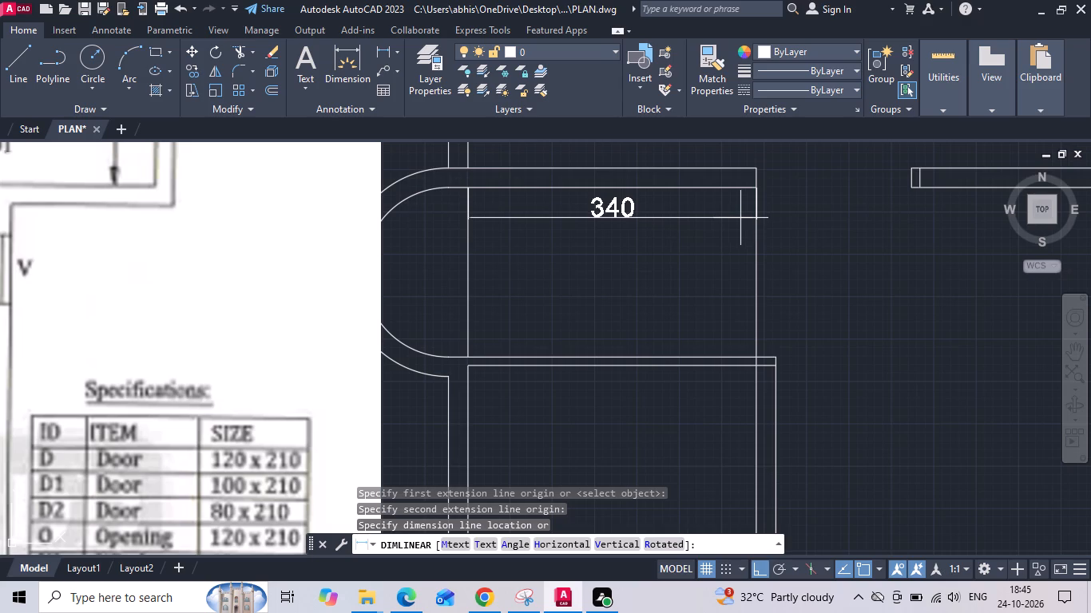
pyautogui.press('Escape')
# Offset the first tread successively by 34 cm toward the interior end line to create nine evenly spaced treads.
pyautogui.write('O')
pyautogui.press('space')
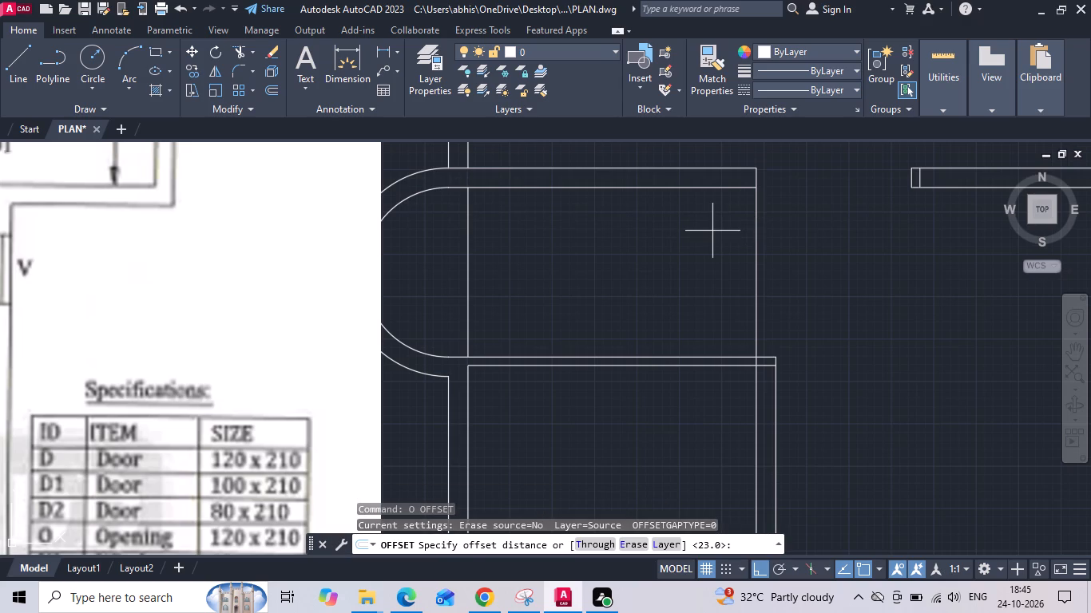
pyautogui.write('34')
pyautogui.press('Return')
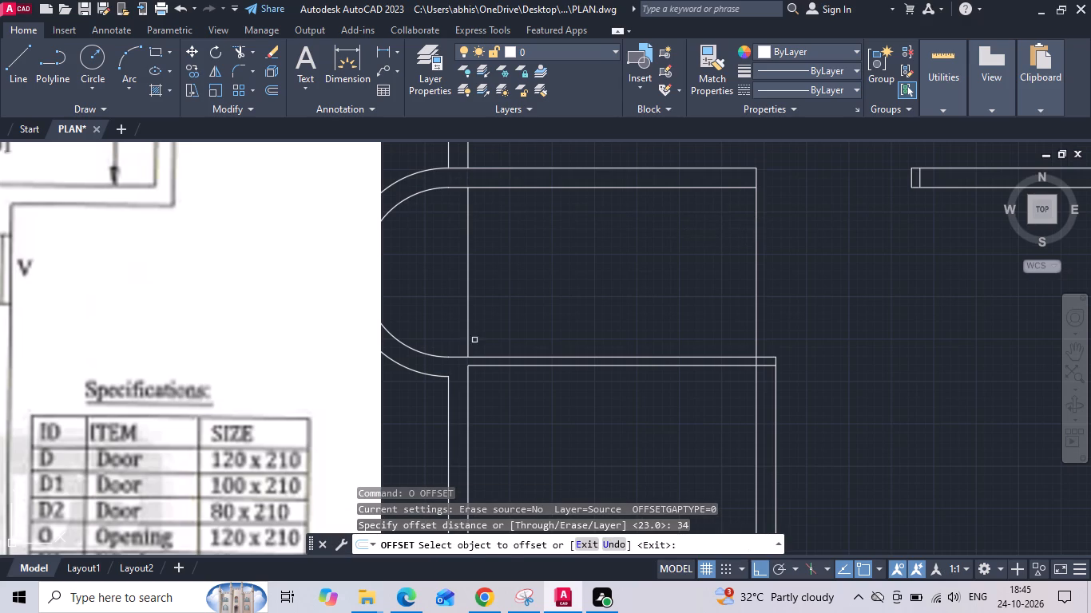
pyautogui.click(471, 283)
pyautogui.click(473, 296)
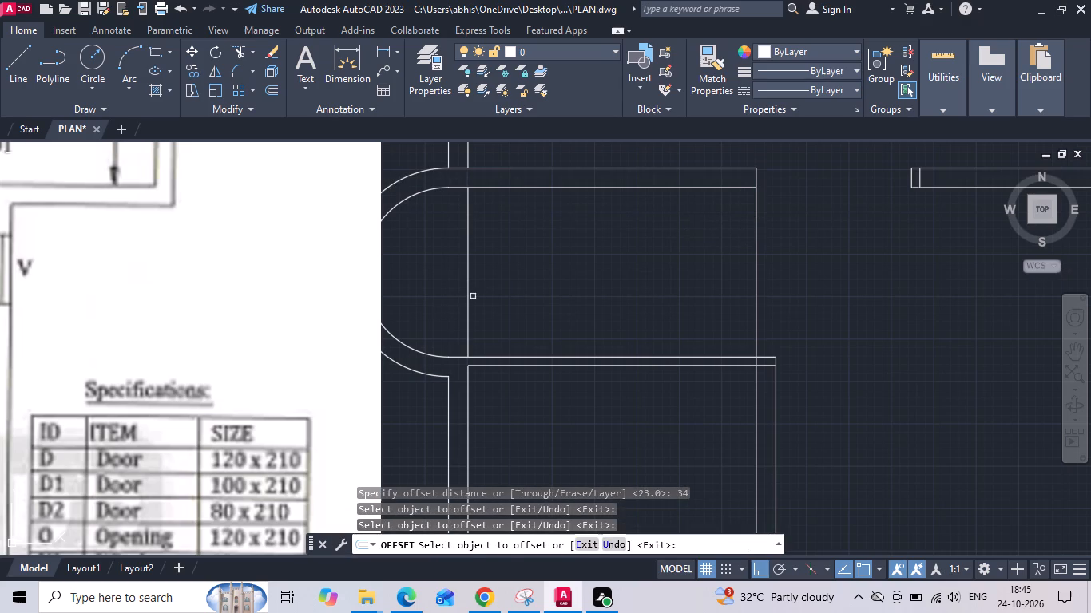
pyautogui.moveTo(468, 310); pyautogui.dragTo(494, 305)
pyautogui.click(582, 271)
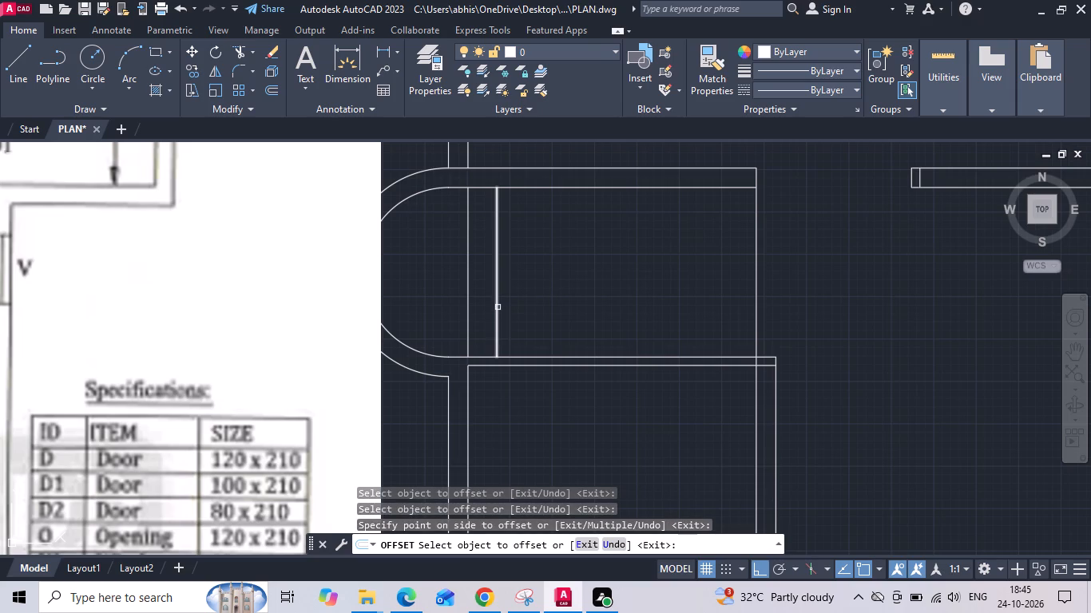
pyautogui.moveTo(499, 303); pyautogui.dragTo(530, 282)
pyautogui.click(569, 257)
pyautogui.moveTo(496, 303); pyautogui.dragTo(509, 302)
pyautogui.click(531, 290)
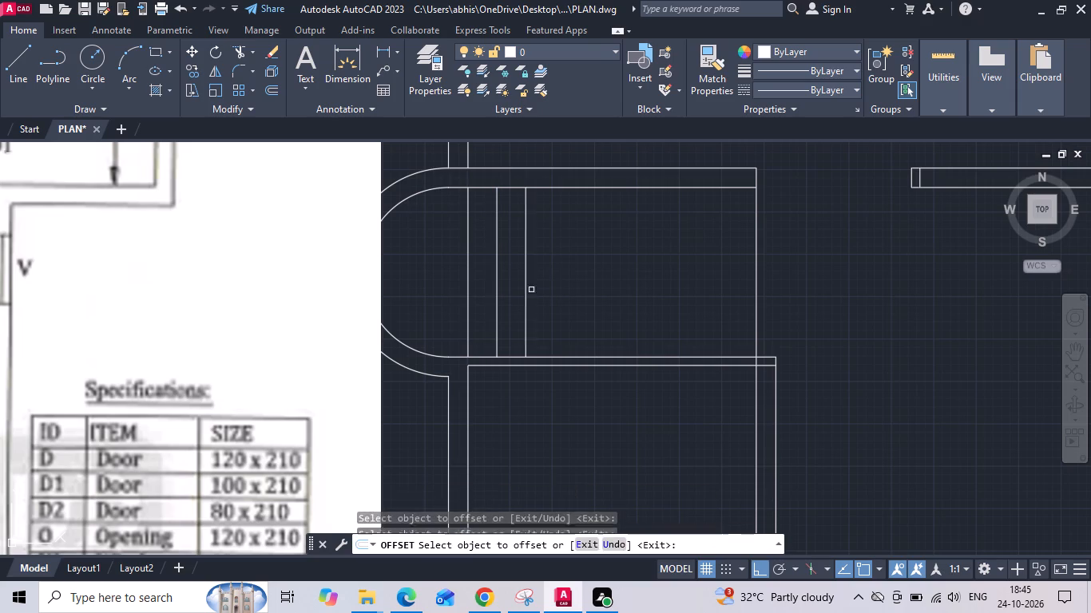
pyautogui.moveTo(526, 299); pyautogui.dragTo(550, 293)
pyautogui.click(592, 284)
pyautogui.click(554, 305)
pyautogui.click(635, 276)
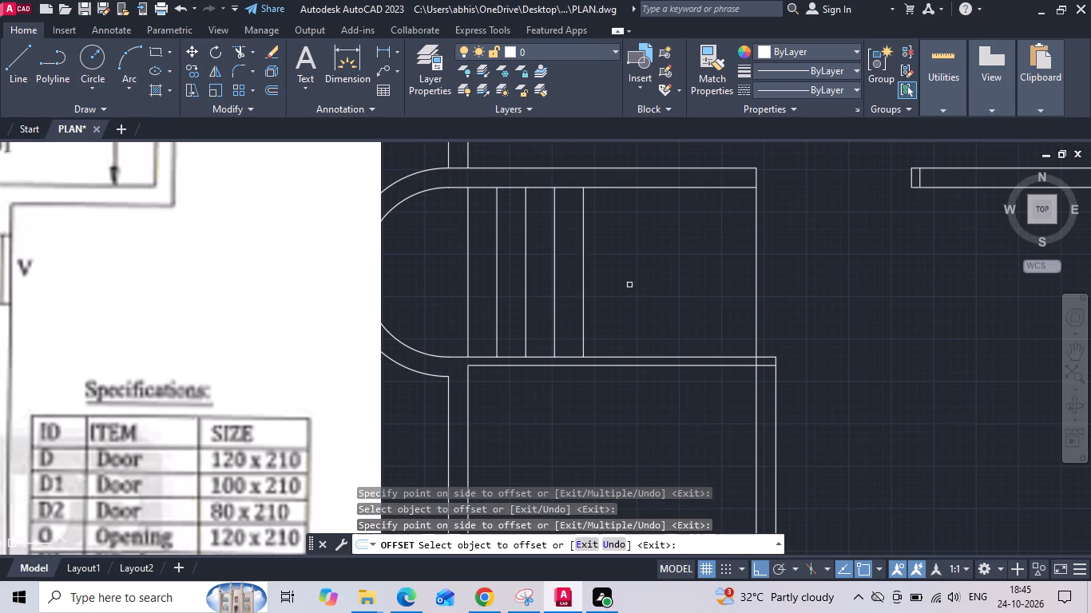
pyautogui.moveTo(581, 311); pyautogui.dragTo(601, 305)
pyautogui.click(653, 285)
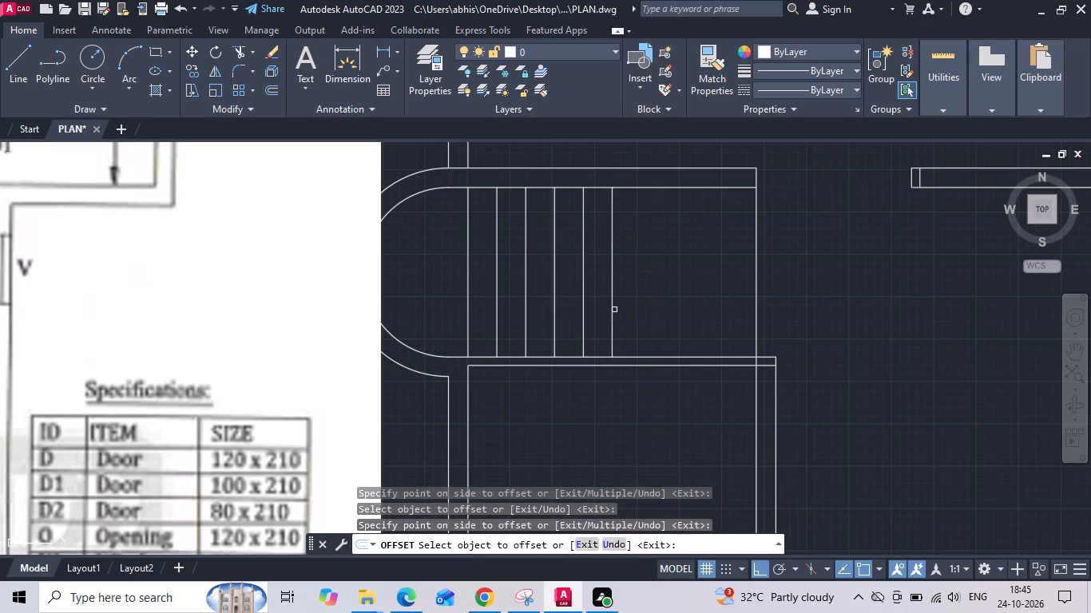
pyautogui.moveTo(613, 310); pyautogui.dragTo(643, 300)
pyautogui.click(712, 273)
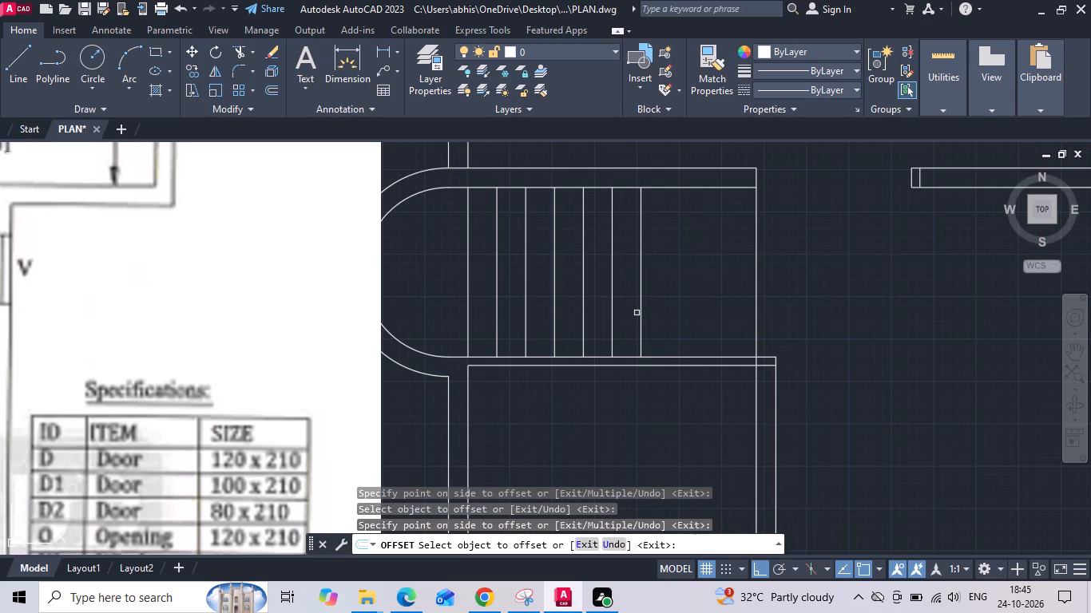
pyautogui.click(641, 305)
pyautogui.click(735, 265)
pyautogui.moveTo(672, 313); pyautogui.dragTo(680, 310)
pyautogui.click(728, 286)
pyautogui.moveTo(698, 310); pyautogui.dragTo(709, 305)
pyautogui.click(740, 286)
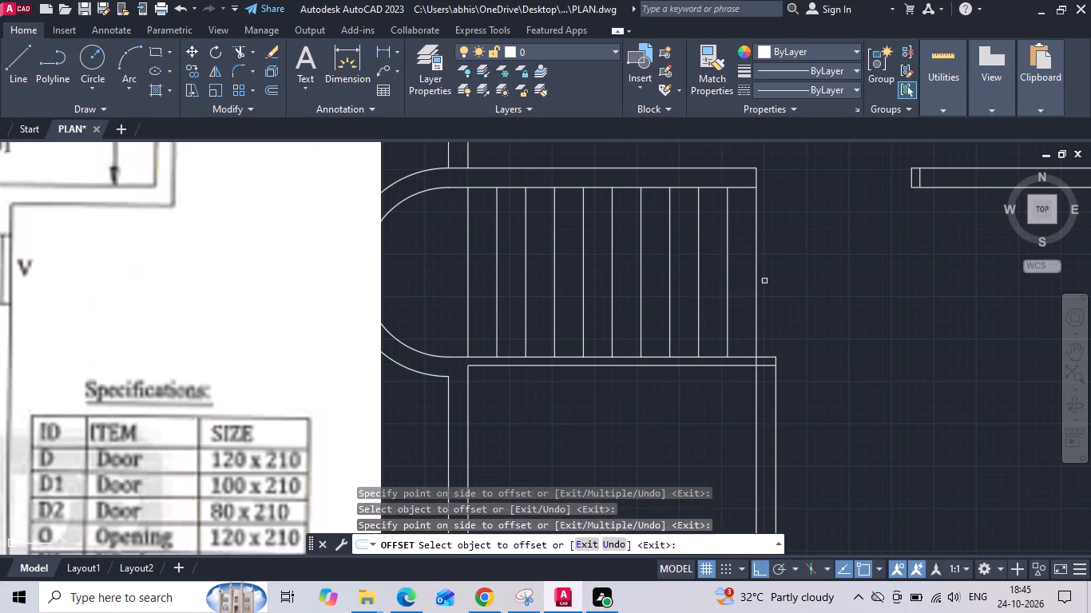
pyautogui.scroll(-2, 795, 273)
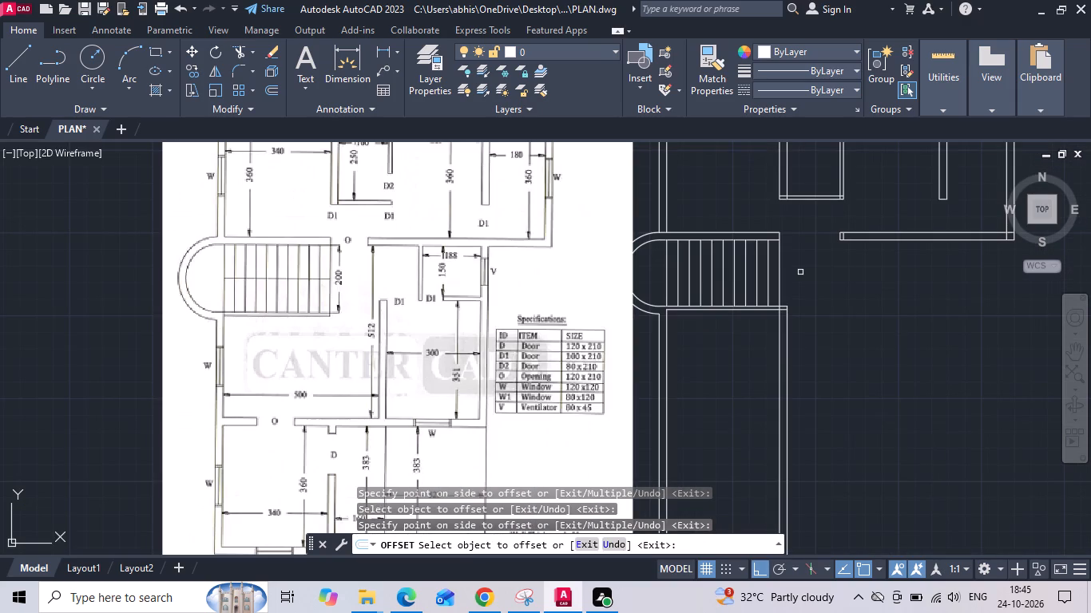
pyautogui.press('Escape')
# Trim the lower stair wall's overhang past the interior end line and remove the two vertical lines continuing below it.
pyautogui.press('t')
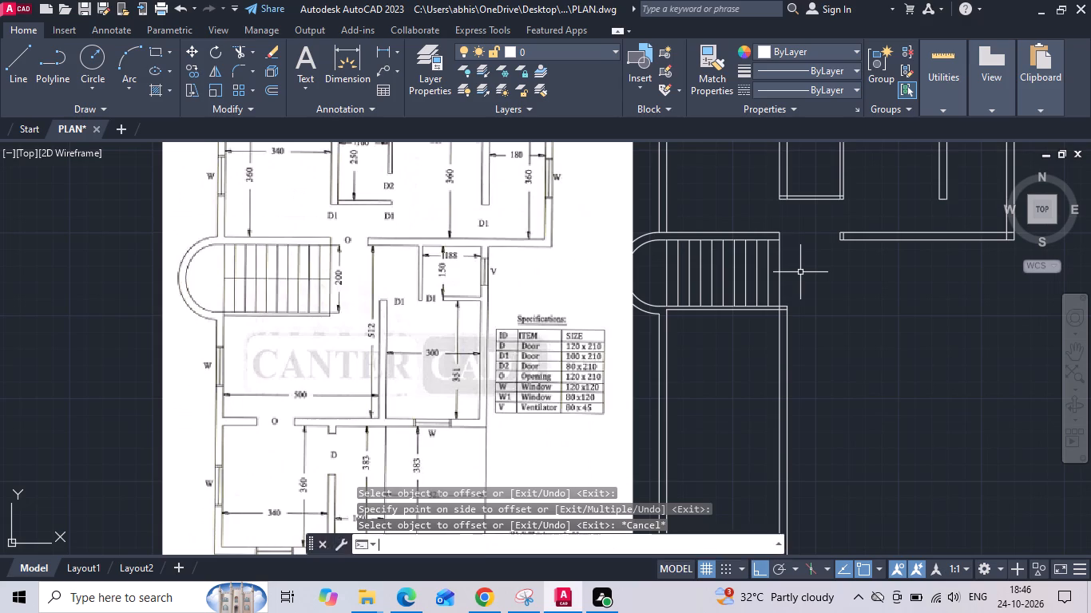
pyautogui.write('R')
pyautogui.press('space')
pyautogui.scroll(2, 784, 310)
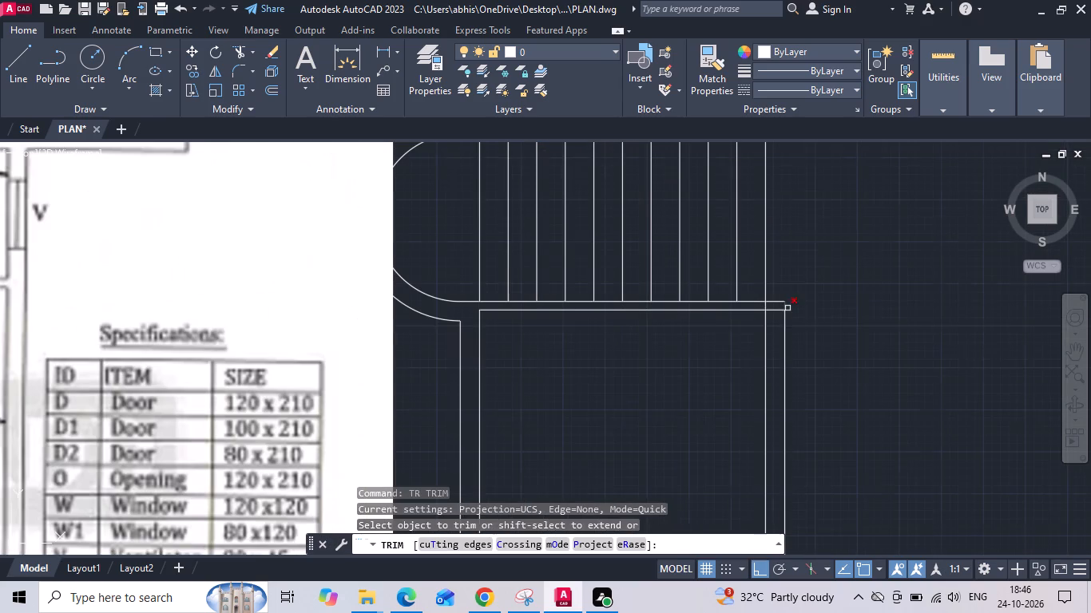
pyautogui.moveTo(780, 286); pyautogui.dragTo(747, 373)
pyautogui.moveTo(762, 367); pyautogui.dragTo(859, 347)
pyautogui.scroll(-2, 859, 346)
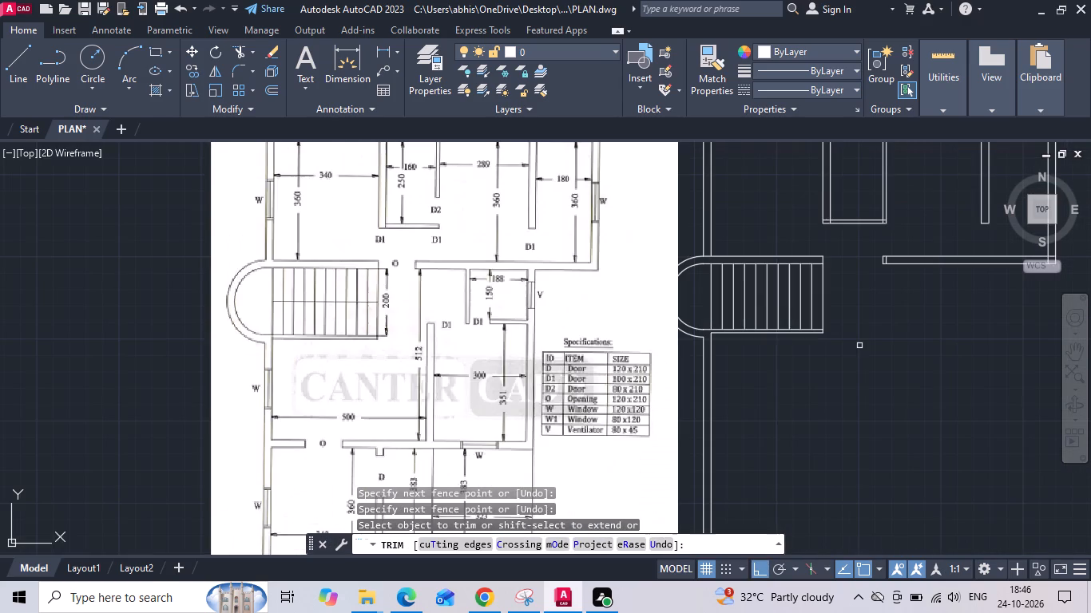
pyautogui.press('Escape')
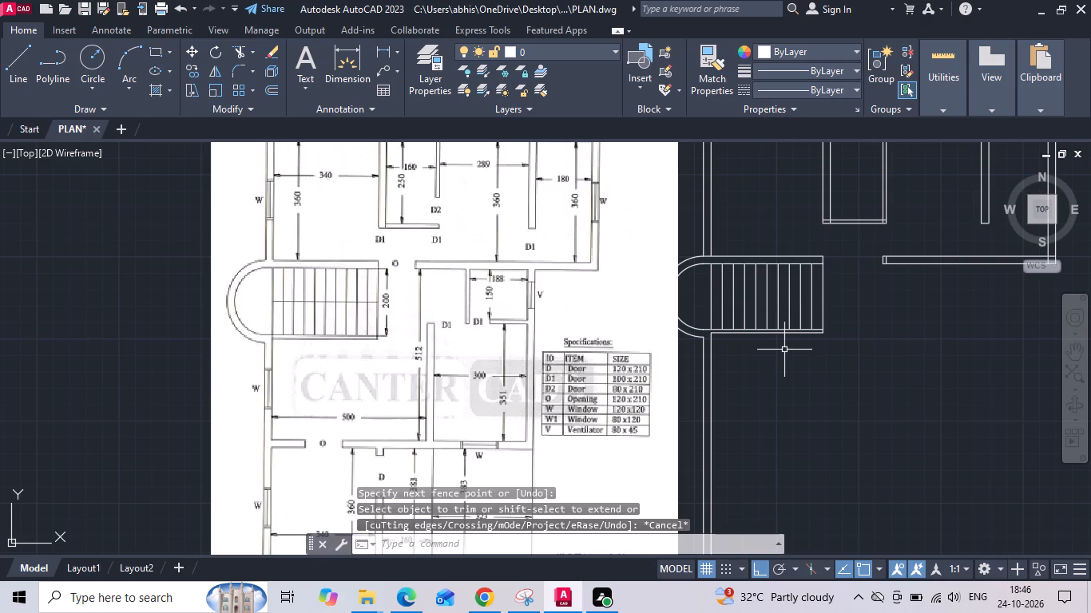
# Offset the lower face of the horizontal wall across the opening from the staircase downward by 512 cm.
pyautogui.moveTo(706, 346); pyautogui.dragTo(690, 334, button='middle')
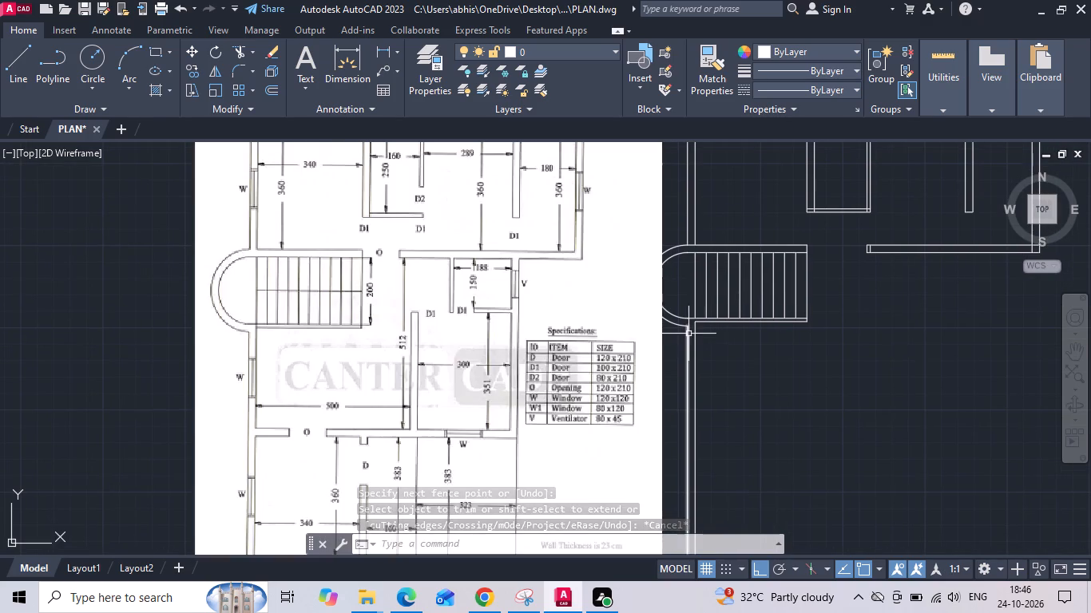
pyautogui.write('O')
pyautogui.press('space')
pyautogui.write('512')
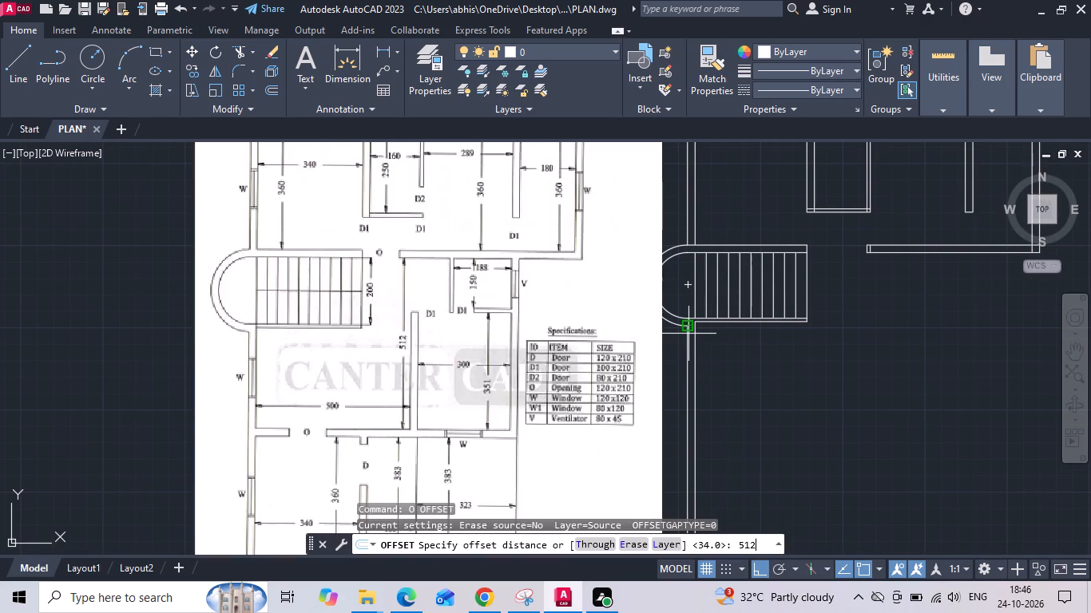
pyautogui.press('Return')
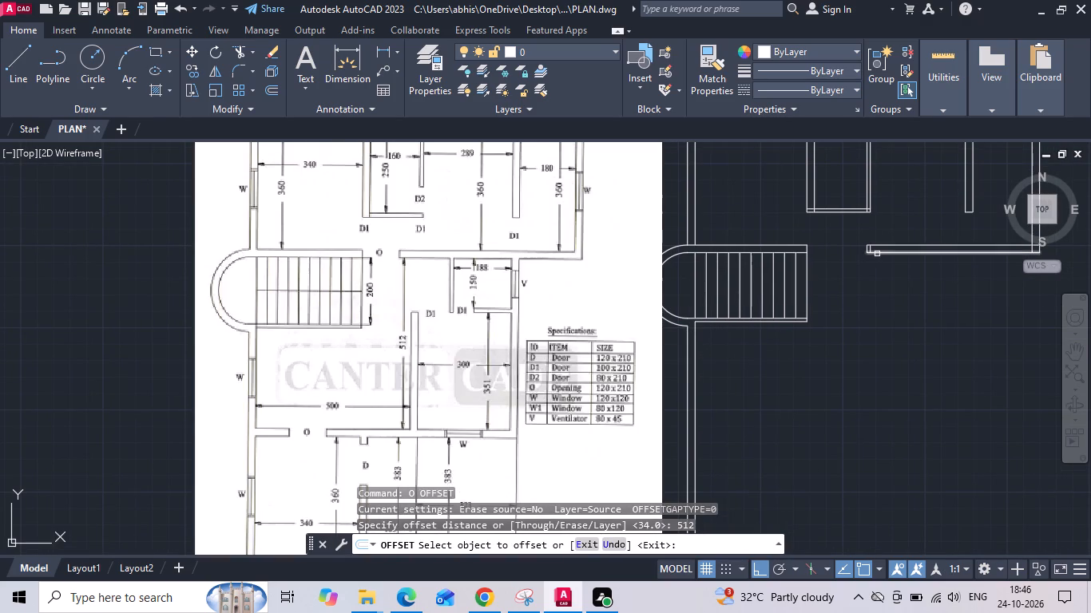
pyautogui.click(879, 253)
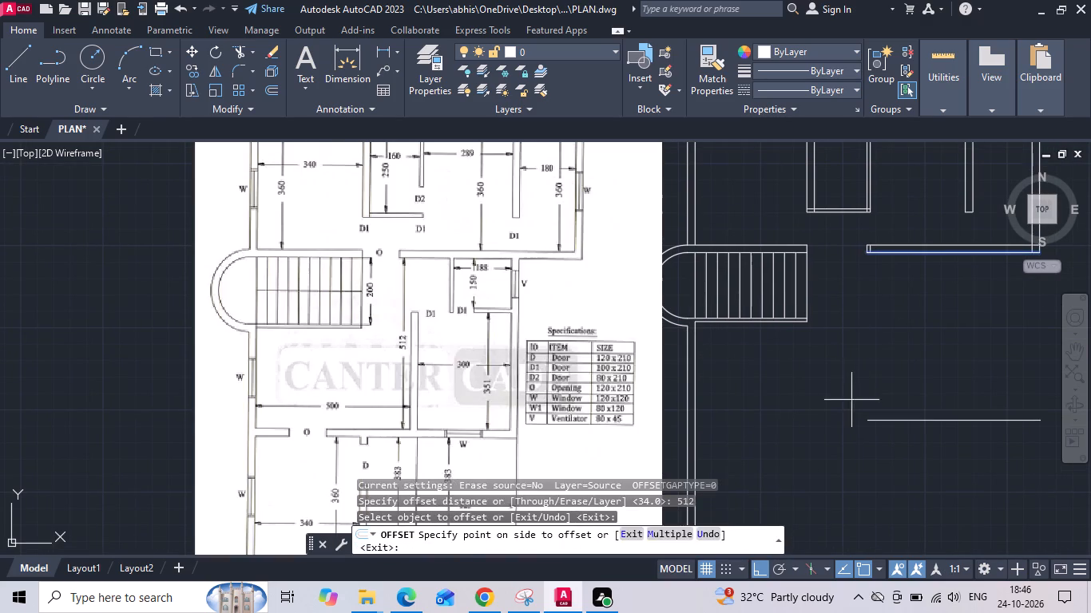
pyautogui.click(850, 402)
pyautogui.press('Escape')
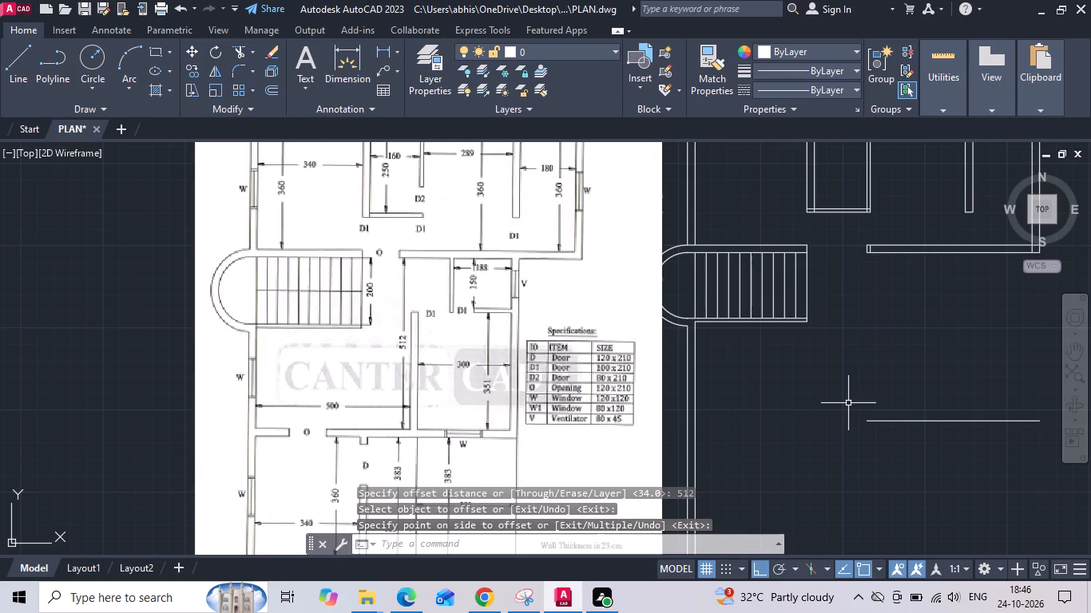
# Offset the staircase's interior end line by 120 cm across the opening toward the facing horizontal wall.
pyautogui.scroll(2, 899, 242)
pyautogui.scroll(1, 784, 233)
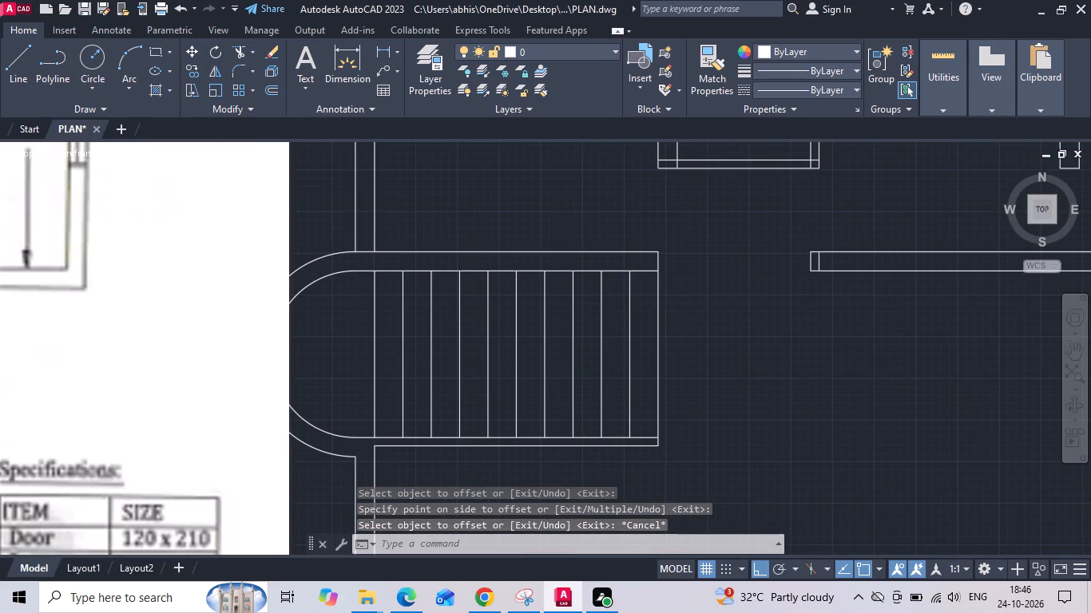
pyautogui.write('O')
pyautogui.press('space')
pyautogui.write('12')
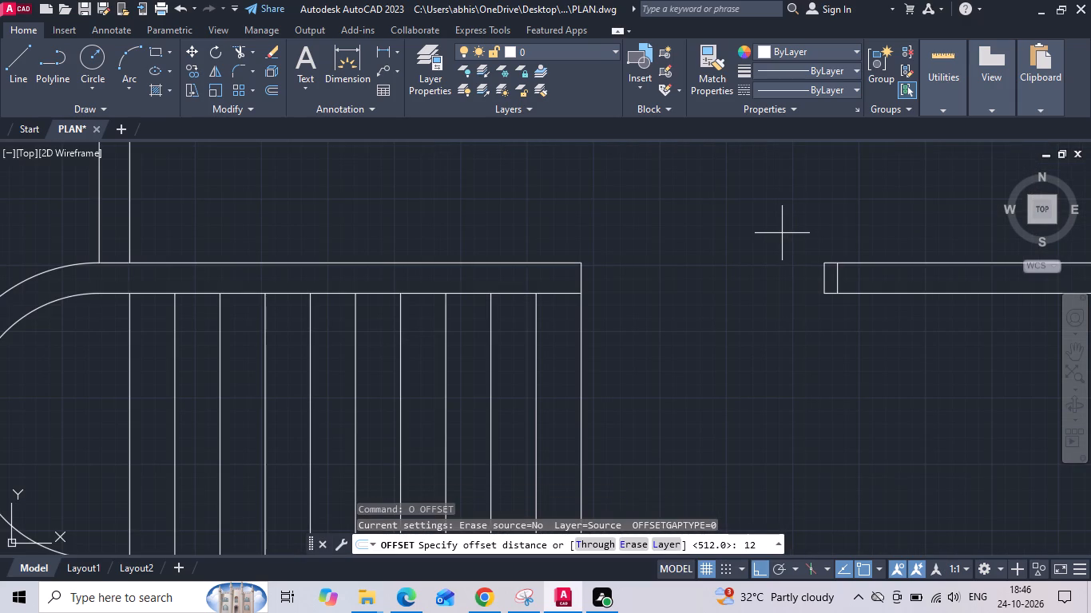
pyautogui.write('0')
pyautogui.press('space')
pyautogui.moveTo(581, 276); pyautogui.dragTo(614, 279)
pyautogui.click(680, 280)
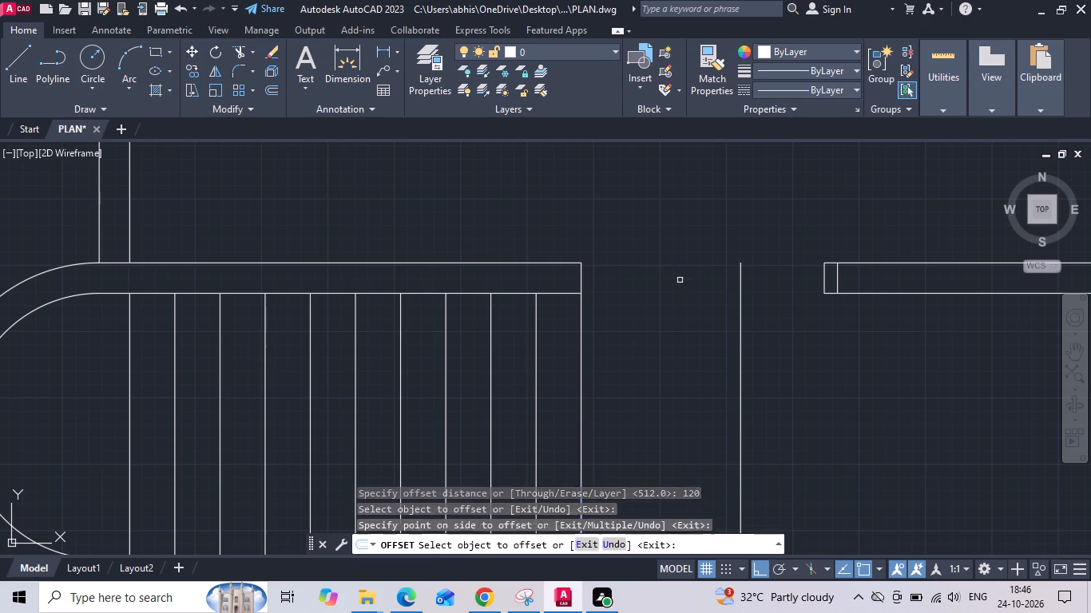
pyautogui.press('Escape')
# Extend both faces of the facing horizontal wall to the 120 cm offset line and delete its two old end lines.
pyautogui.write('EX')
pyautogui.press('space')
pyautogui.moveTo(849, 235); pyautogui.dragTo(856, 335)
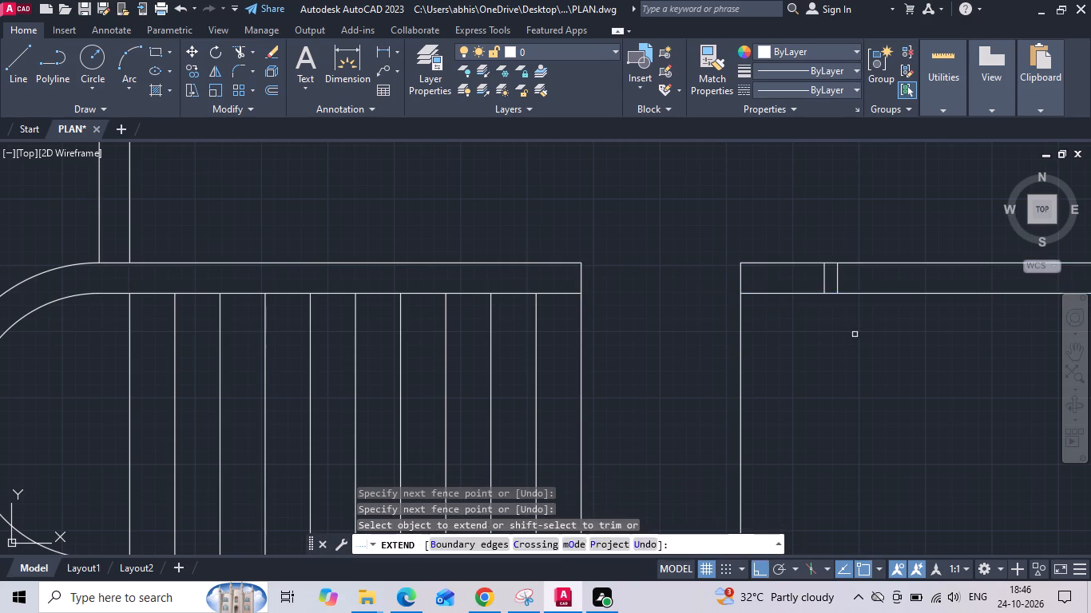
pyautogui.press('Escape')
pyautogui.moveTo(850, 283); pyautogui.dragTo(833, 279)
pyautogui.click(807, 274)
pyautogui.press('Delete')
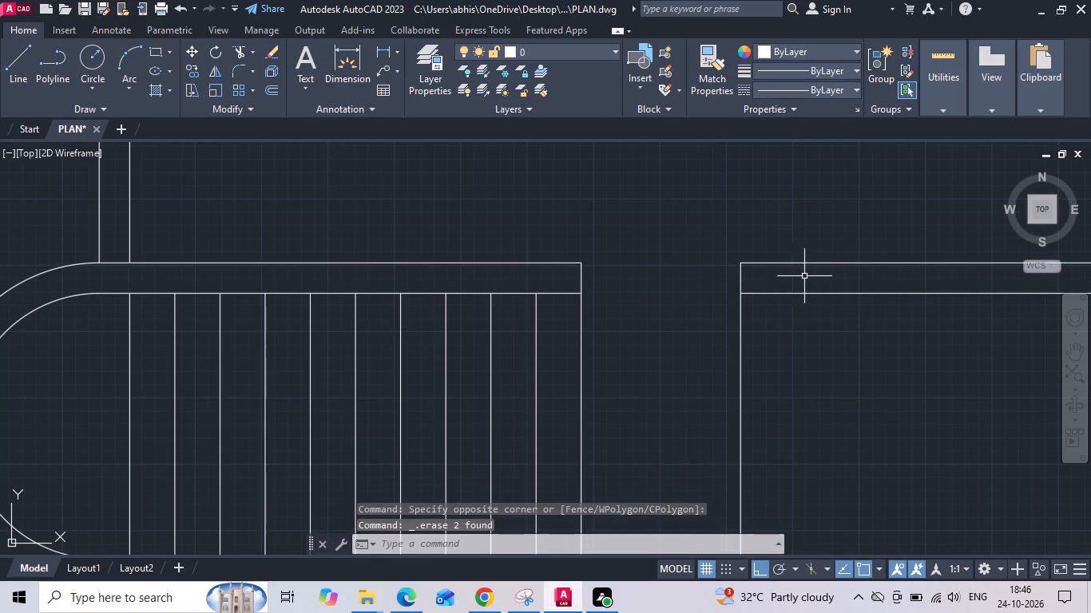
# Trim the part of the opening's offset line that continues below the horizontal wall.
pyautogui.write('TR')
pyautogui.press('space')
pyautogui.moveTo(732, 340); pyautogui.dragTo(729, 358)
pyautogui.moveTo(766, 362); pyautogui.dragTo(722, 379)
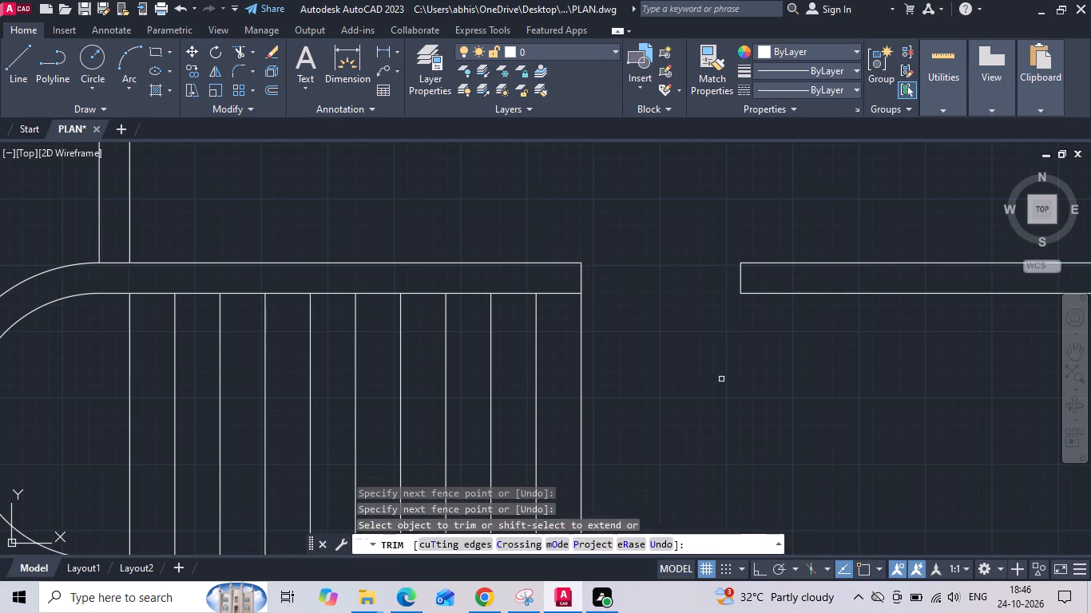
pyautogui.scroll(-2, 736, 351)
pyautogui.press('Escape')
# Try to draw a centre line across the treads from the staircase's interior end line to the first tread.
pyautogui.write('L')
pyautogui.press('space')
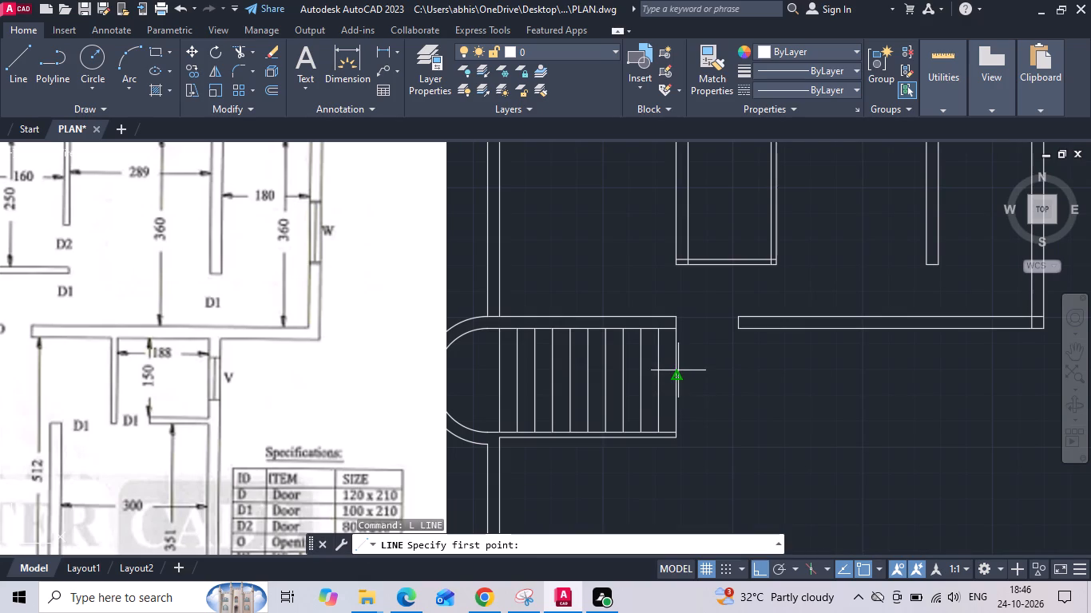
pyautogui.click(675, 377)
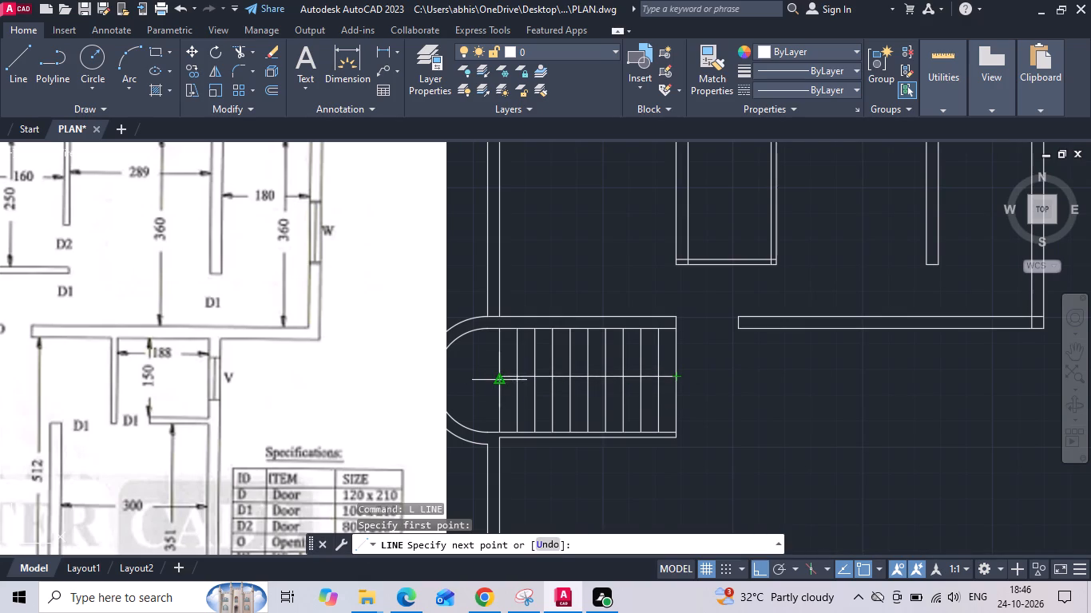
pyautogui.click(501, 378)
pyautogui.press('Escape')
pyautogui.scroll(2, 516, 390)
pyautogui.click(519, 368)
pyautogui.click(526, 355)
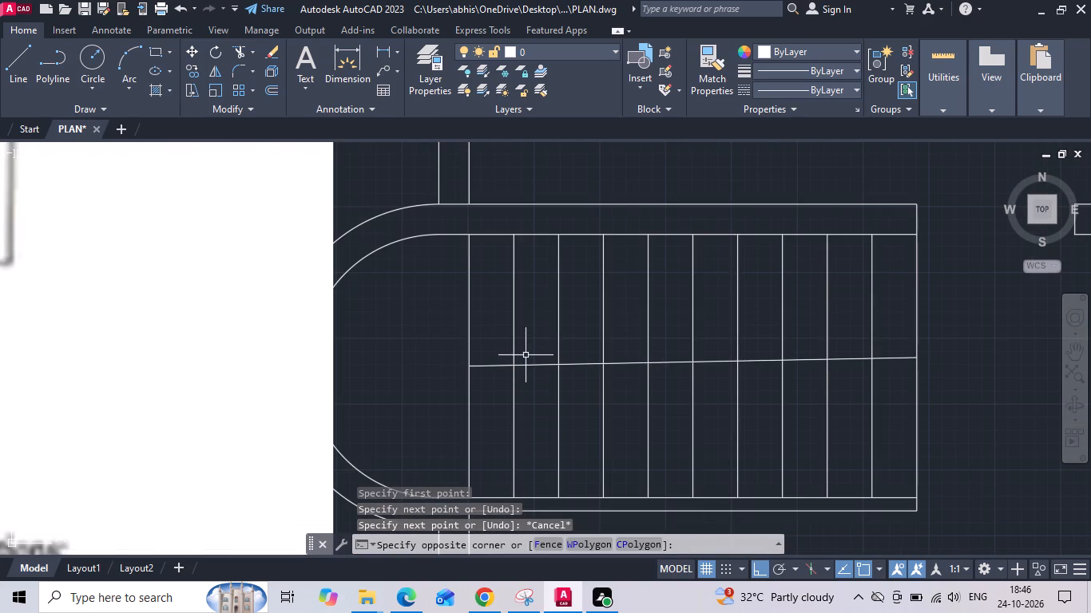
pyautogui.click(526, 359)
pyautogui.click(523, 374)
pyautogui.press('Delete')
# Draw a horizontal centre line through the treads from the first tread's midpoint to the staircase's interior end line.
pyautogui.press('l')
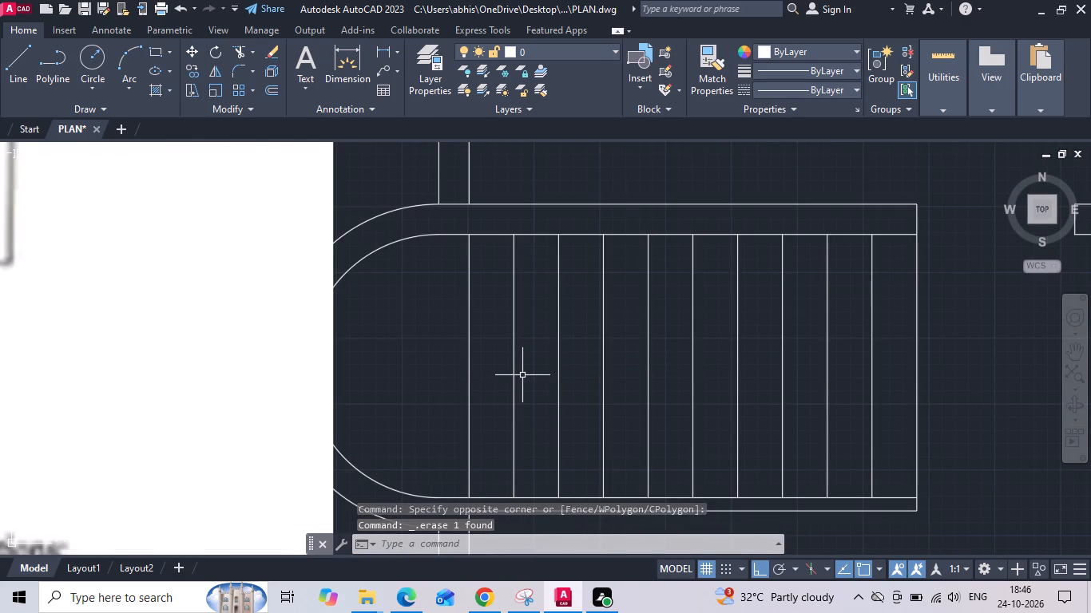
pyautogui.press('space')
pyautogui.moveTo(470, 365); pyautogui.dragTo(482, 366)
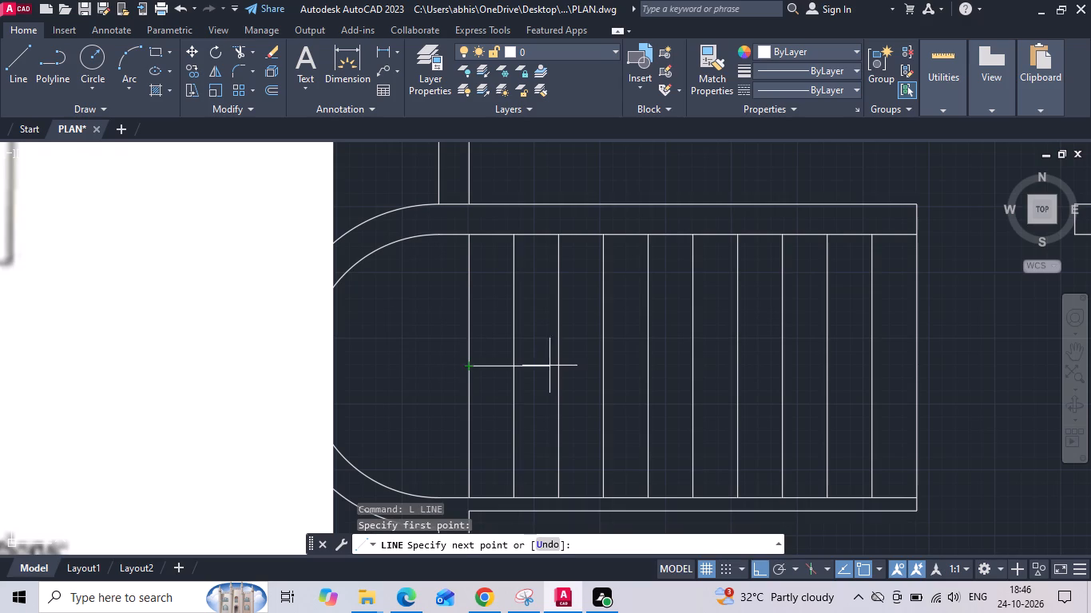
pyautogui.click(915, 364)
pyautogui.press('Escape')
# Offset the line 512 cm below the horizontal wall downward by 23 cm to give the middle wall its thickness.
pyautogui.scroll(-2, 632, 346)
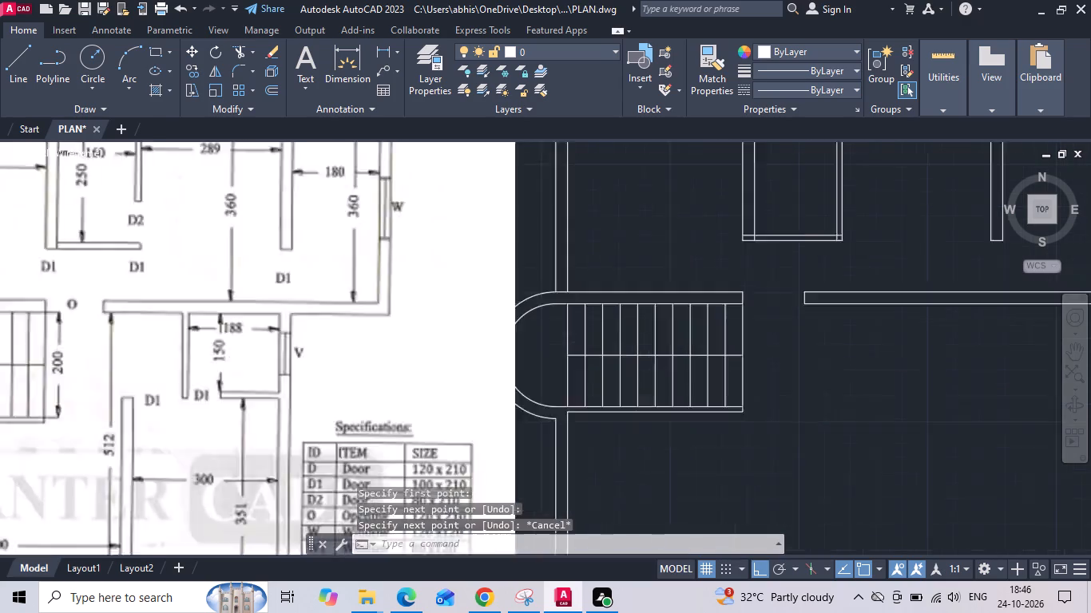
pyautogui.scroll(-2, 629, 345)
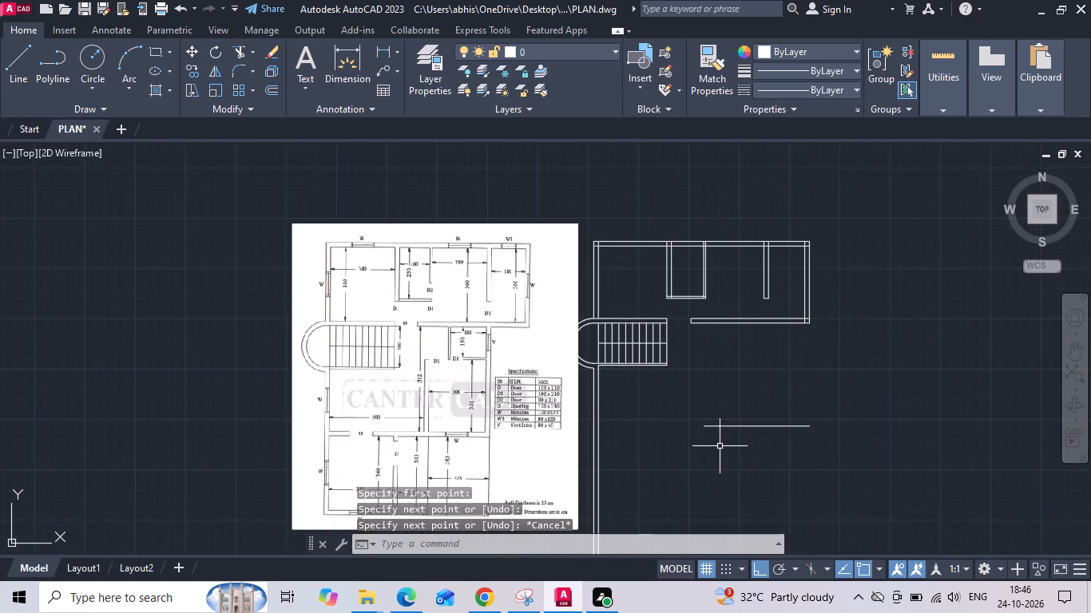
pyautogui.press('o')
pyautogui.press('Return')
pyautogui.write('23')
pyautogui.press('Return')
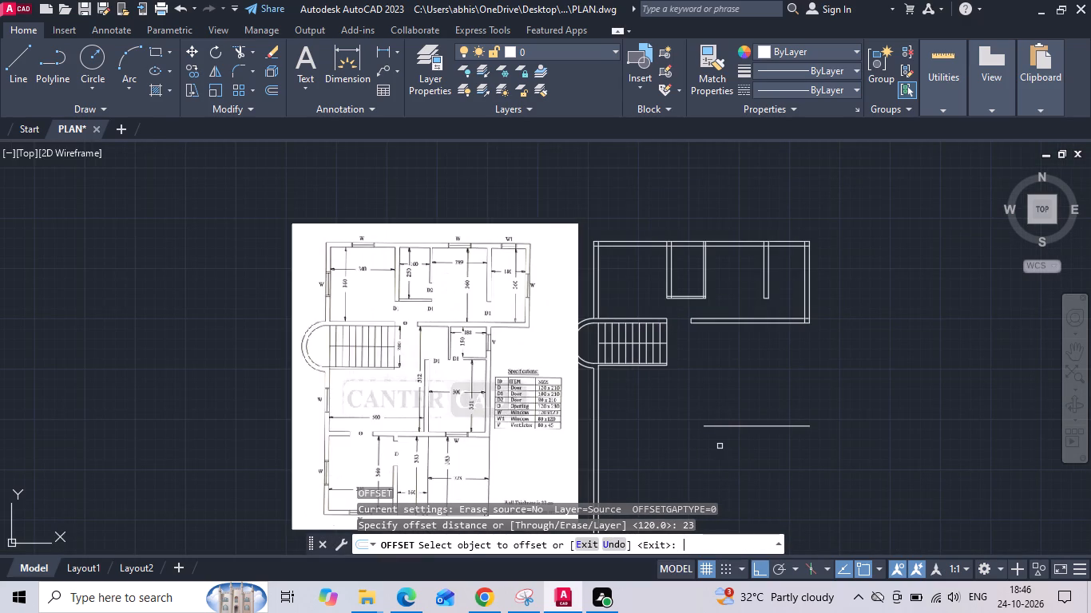
pyautogui.scroll(1, 719, 446)
pyautogui.moveTo(716, 445); pyautogui.dragTo(714, 431, button='middle')
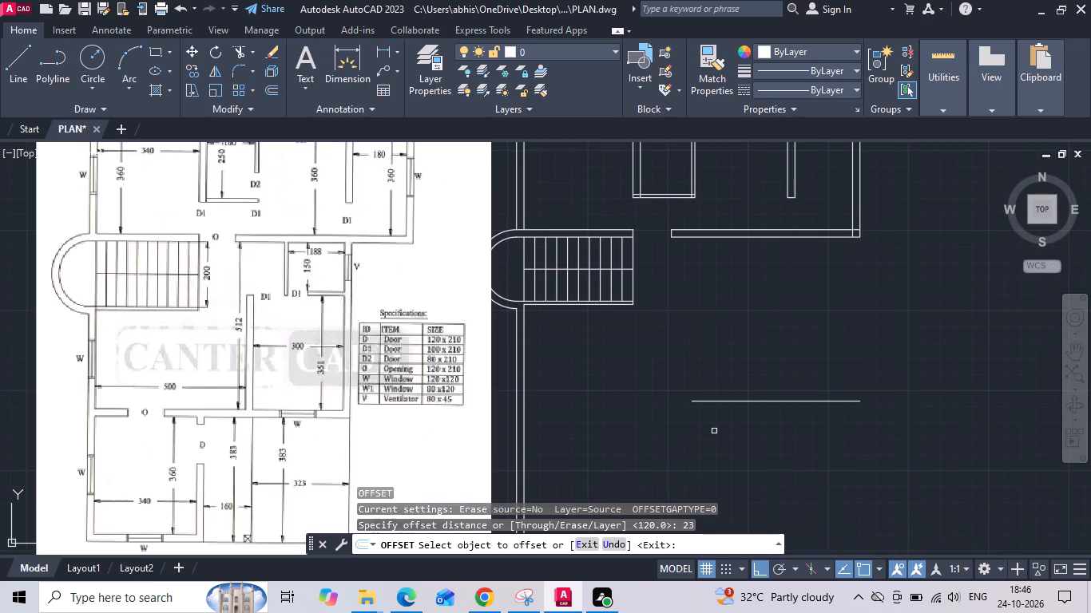
pyautogui.click(703, 402)
pyautogui.click(672, 454)
pyautogui.moveTo(672, 449); pyautogui.dragTo(684, 408, button='middle')
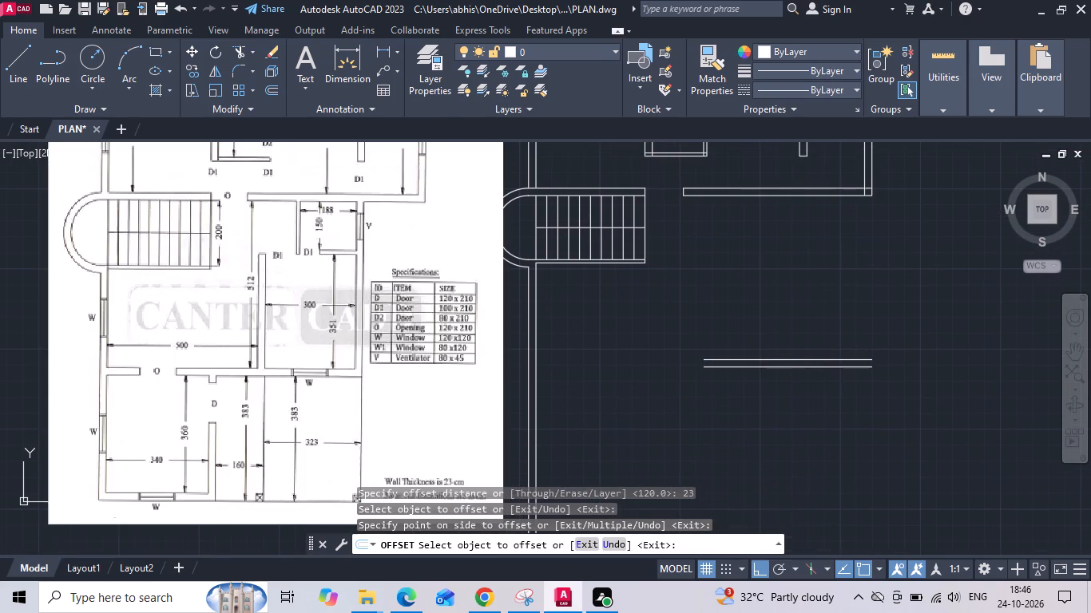
pyautogui.press('Escape')
# Offset the middle wall's lower face downward by 360 cm to place the bottom wall's inner face.
pyautogui.press('o')
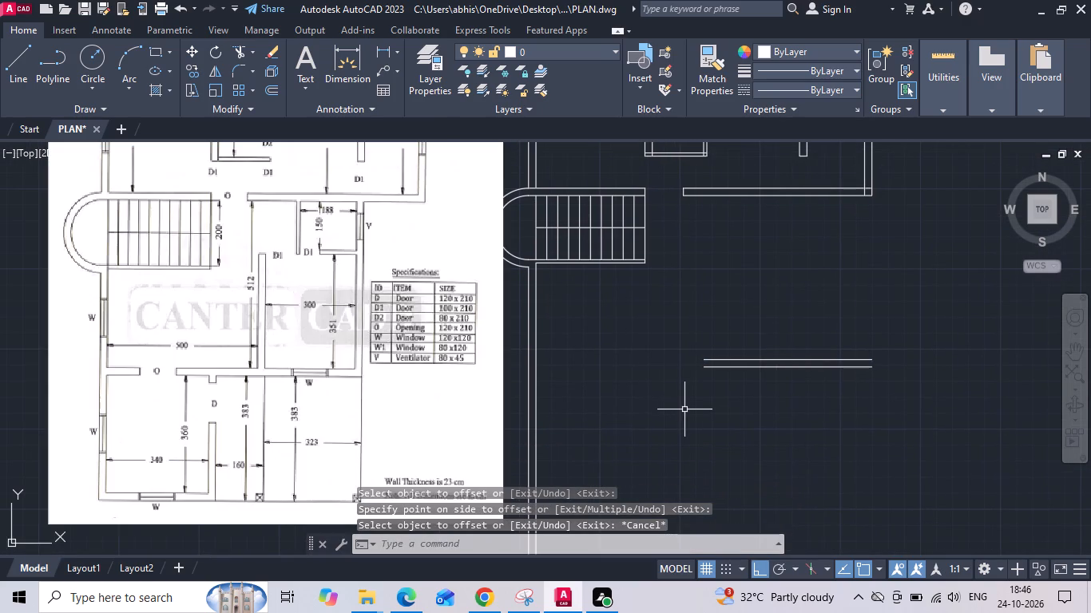
pyautogui.press('Return')
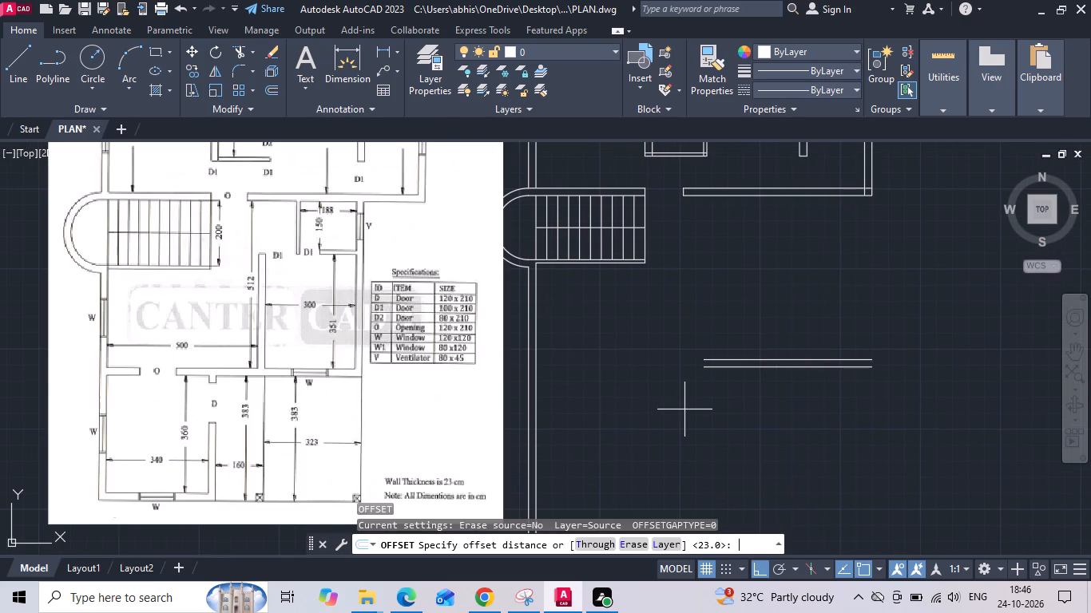
pyautogui.write('360')
pyautogui.press('Return')
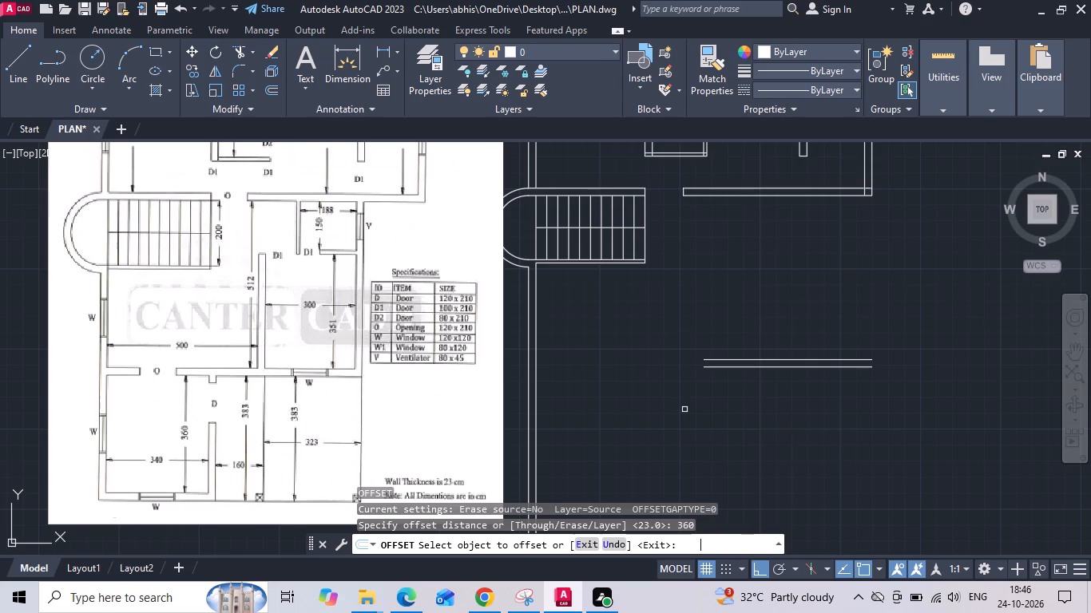
pyautogui.moveTo(698, 413); pyautogui.dragTo(708, 360, button='middle')
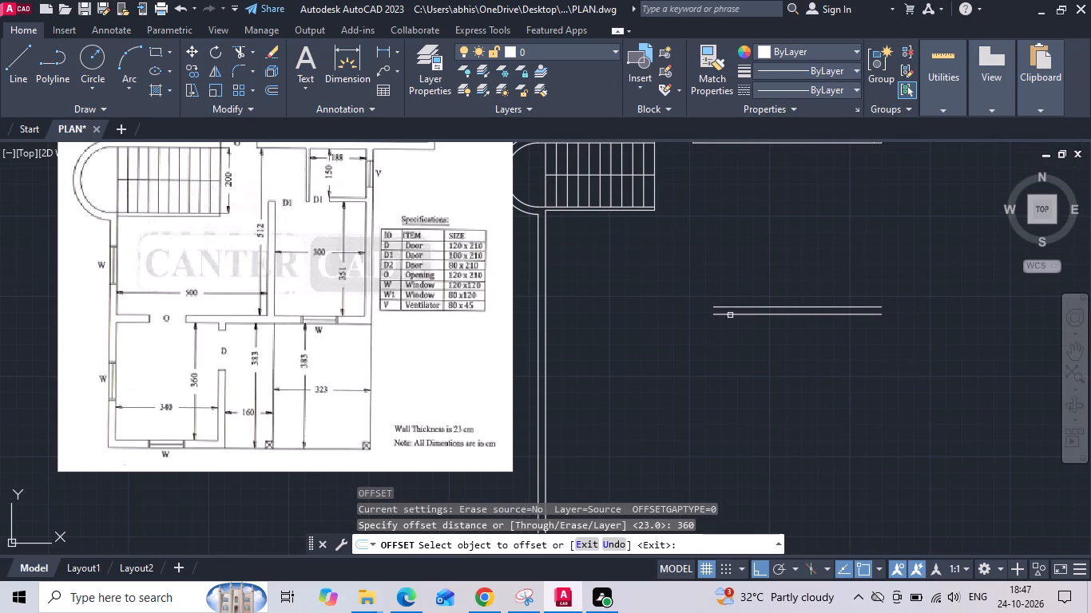
pyautogui.moveTo(731, 312); pyautogui.dragTo(729, 326)
pyautogui.click(716, 397)
pyautogui.press('Escape')
pyautogui.press('p')
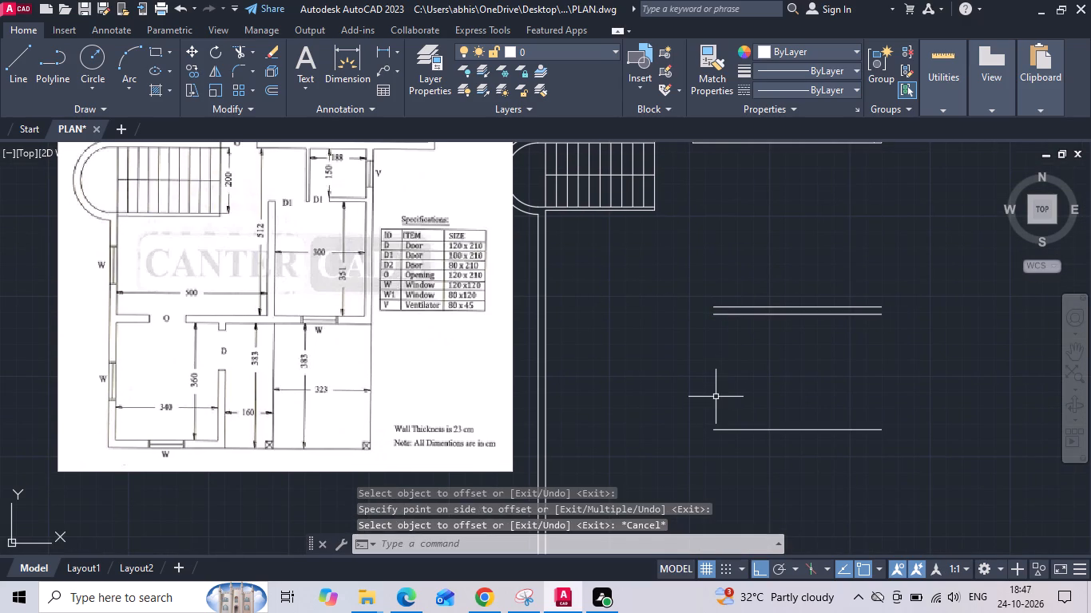
pyautogui.press('Escape')
# Offset the bottom wall's inner face downward by 23 cm to form its outer face.
pyautogui.press('o')
pyautogui.press('Return')
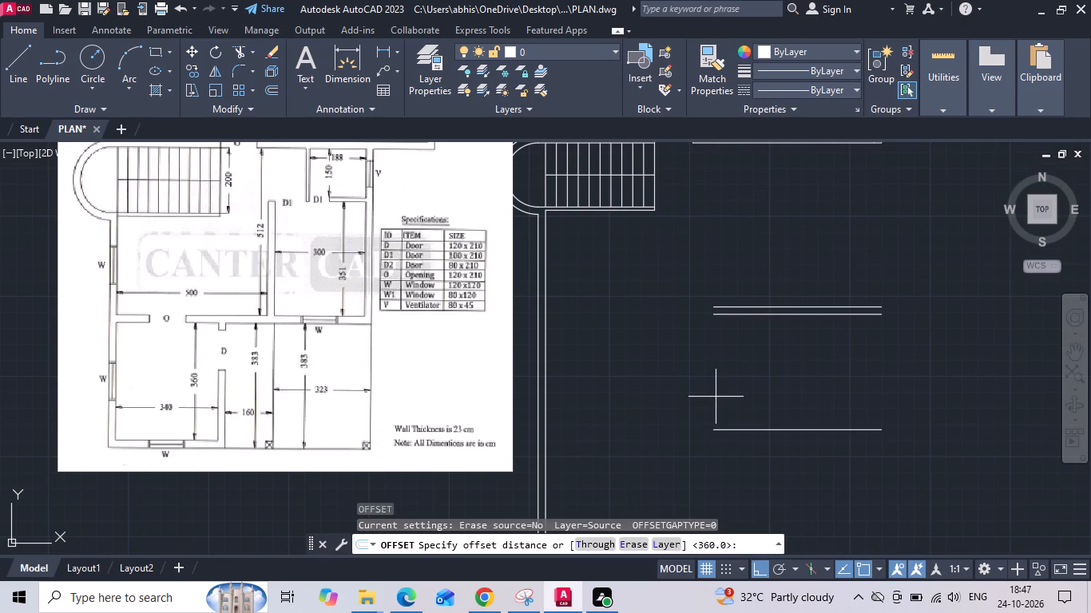
pyautogui.write('23')
pyautogui.press('Return')
pyautogui.moveTo(720, 390); pyautogui.dragTo(724, 350, button='middle')
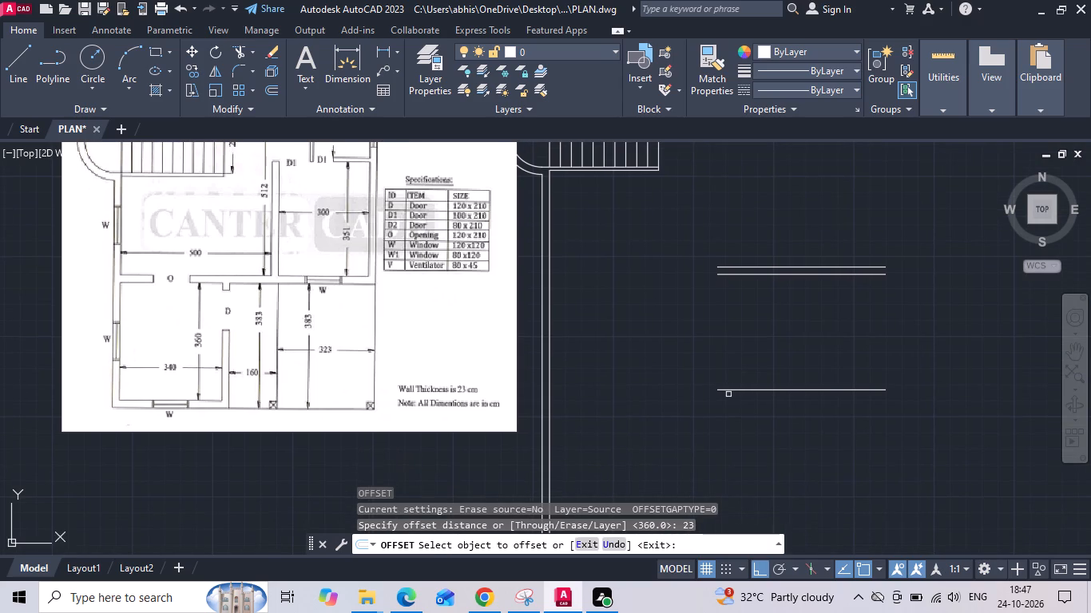
pyautogui.moveTo(729, 389); pyautogui.dragTo(728, 404)
pyautogui.click(714, 449)
pyautogui.press('Escape')
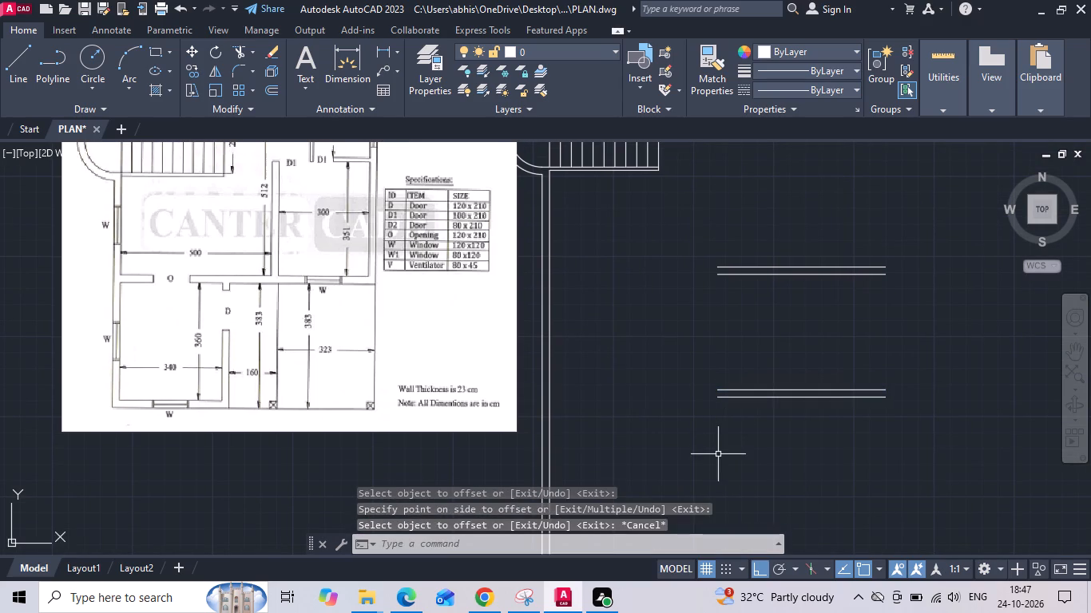
# Extend both bottom wall lines to the inner face of the left exterior wall.
pyautogui.write('EX')
pyautogui.press('space')
pyautogui.moveTo(720, 345); pyautogui.dragTo(744, 435)
pyautogui.press('Escape')
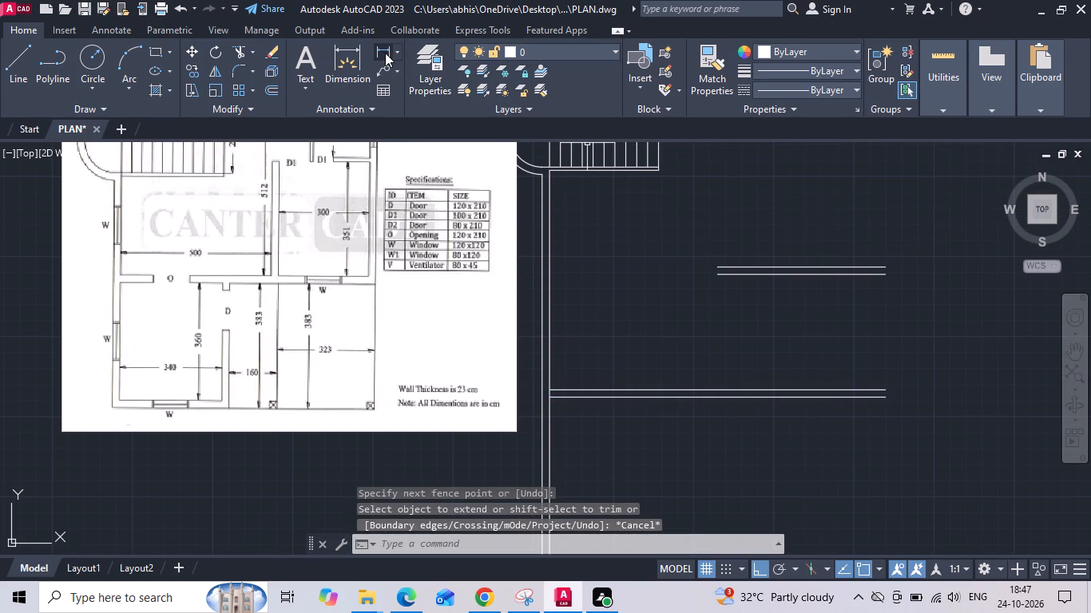
# Check the vertical distance between the middle wall's lower face and the bottom wall's inner face with a linear dimension.
pyautogui.click(385, 53)
pyautogui.click(755, 276)
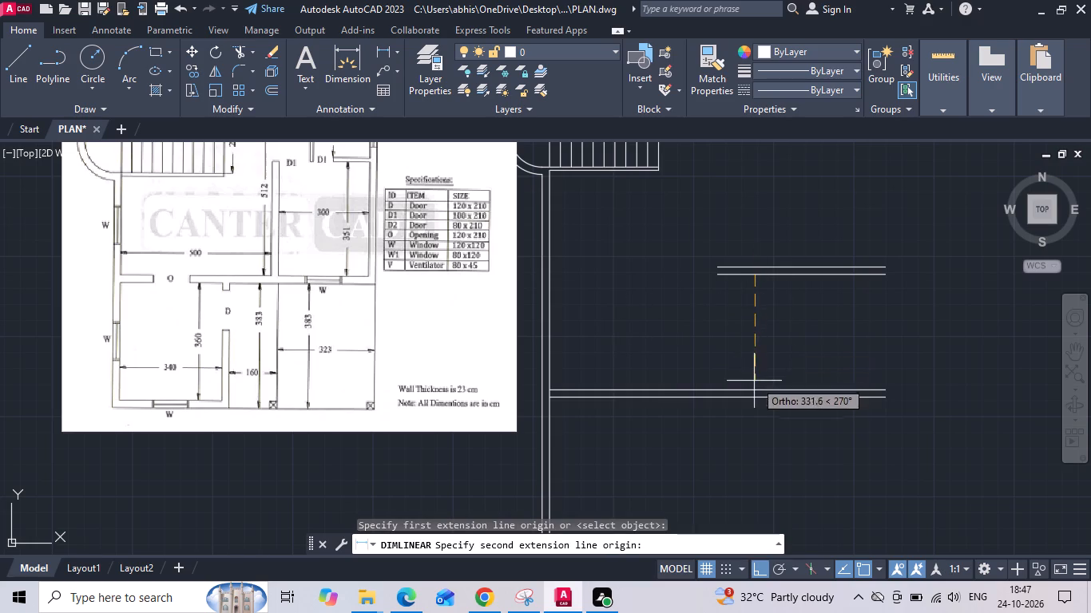
pyautogui.click(752, 386)
pyautogui.press('Escape')
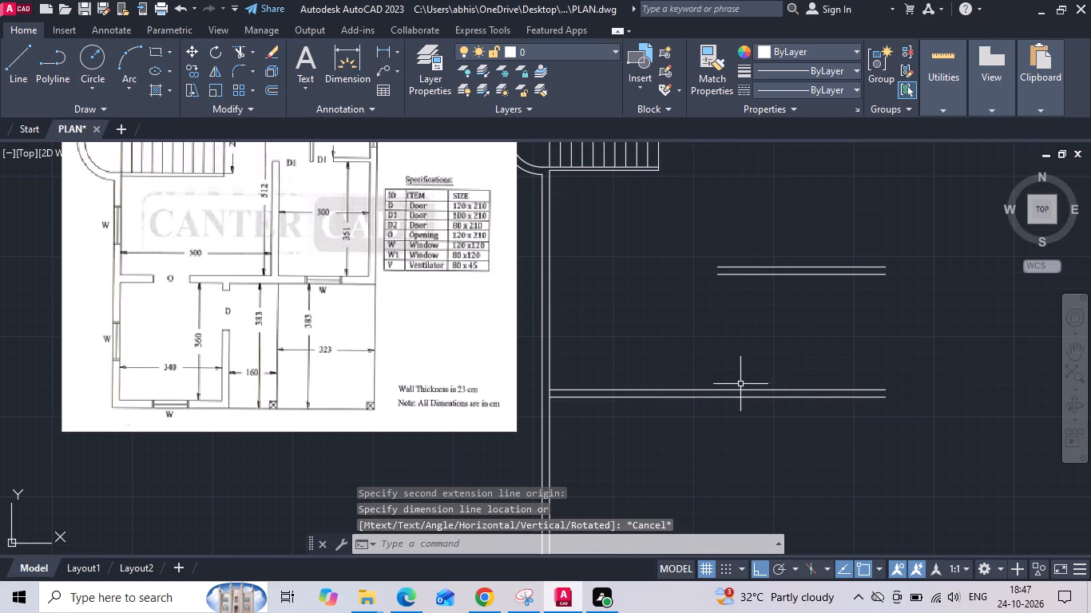
# Close the lower-left corner: extend the bottom wall's outer face to the exterior wall's outer face and trim the exterior wall lines below it.
pyautogui.press('e')
pyautogui.press('x')
pyautogui.press('space')
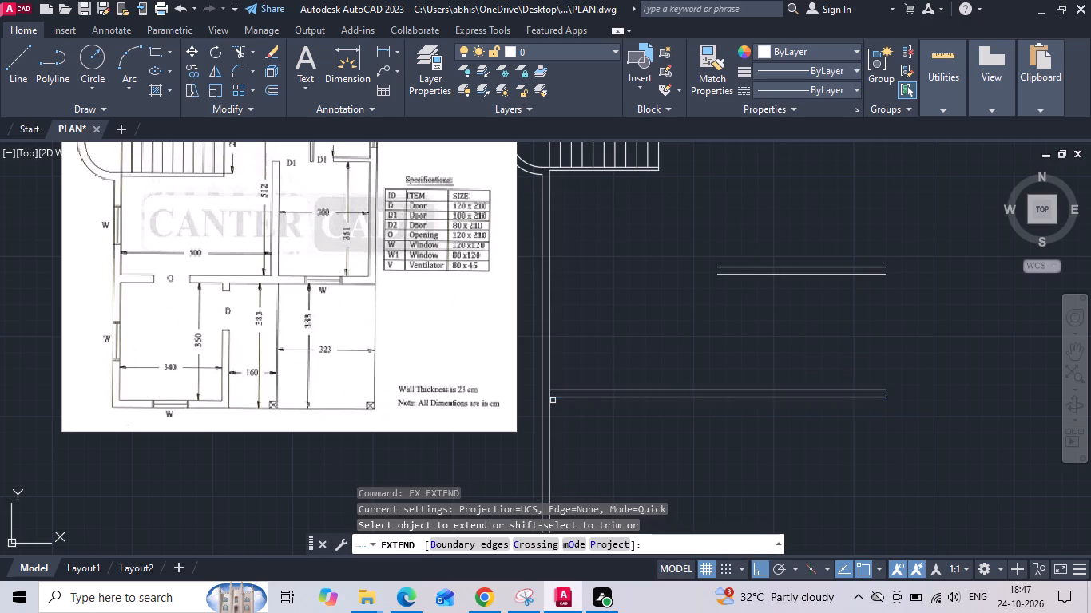
pyautogui.click(552, 401)
pyautogui.click(555, 396)
pyautogui.press('Escape')
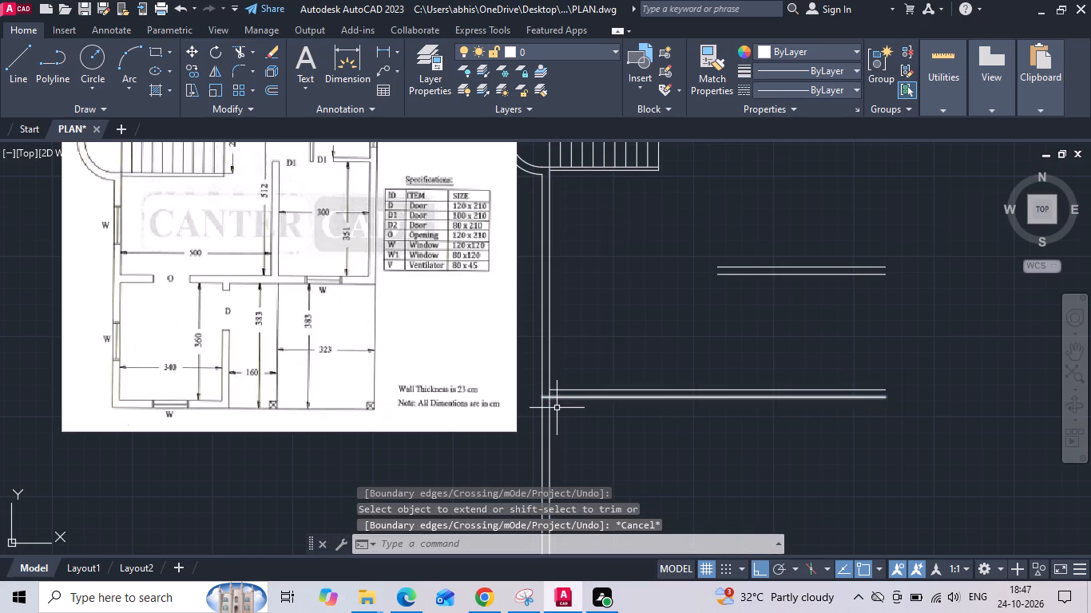
pyautogui.write('TR')
pyautogui.press('space')
pyautogui.moveTo(538, 431); pyautogui.dragTo(601, 433)
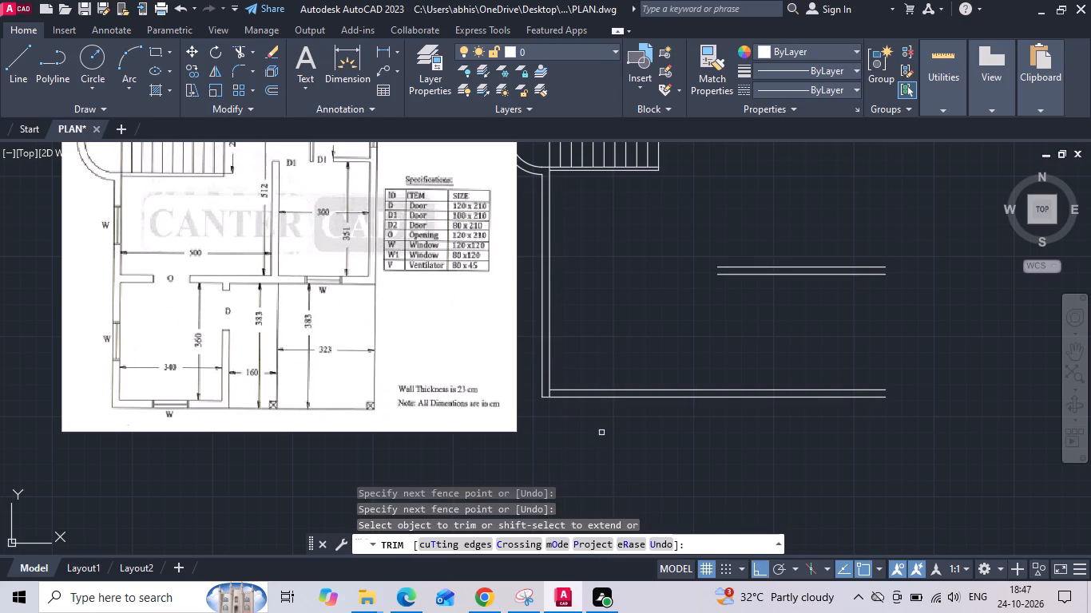
pyautogui.press('Escape')
# Offset the left exterior wall's inner face by 500 cm toward the interior for the room partition.
pyautogui.write('O')
pyautogui.press('space')
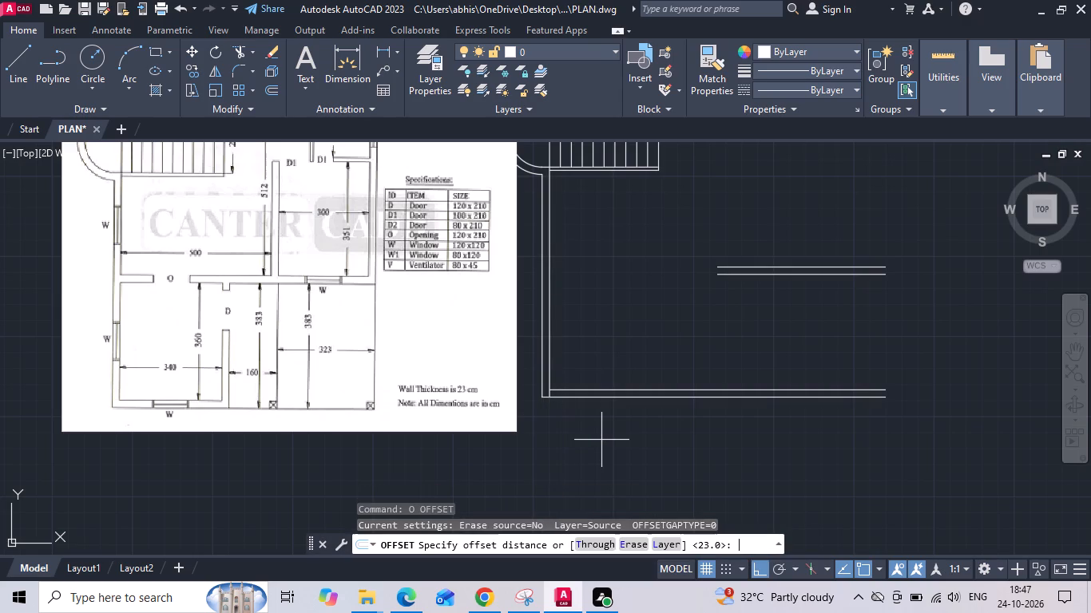
pyautogui.write('500')
pyautogui.press('Return')
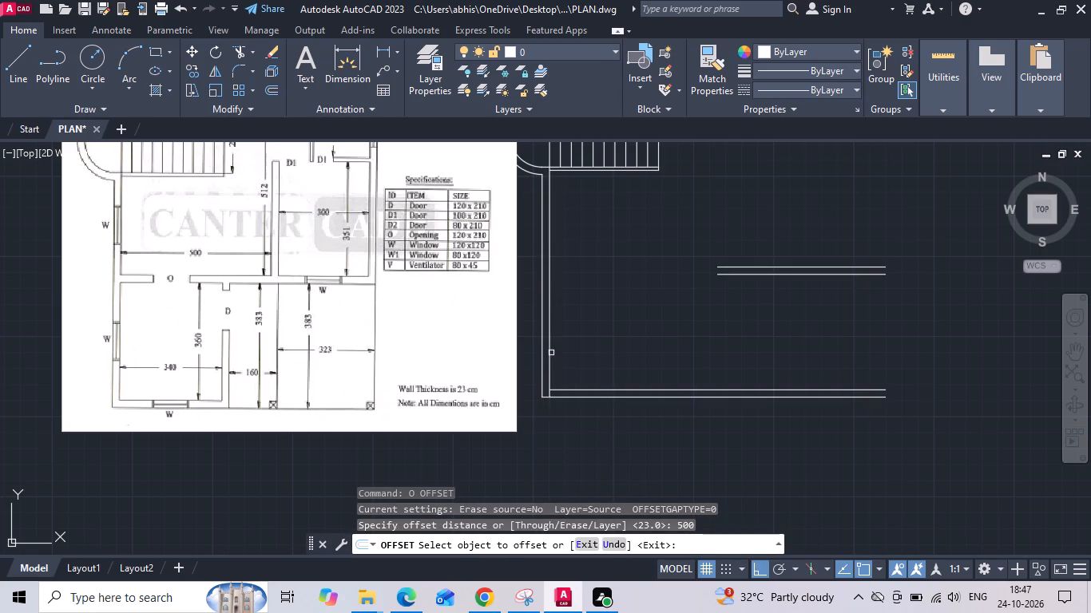
pyautogui.moveTo(549, 346); pyautogui.dragTo(589, 333)
pyautogui.click(649, 322)
pyautogui.press('Escape')
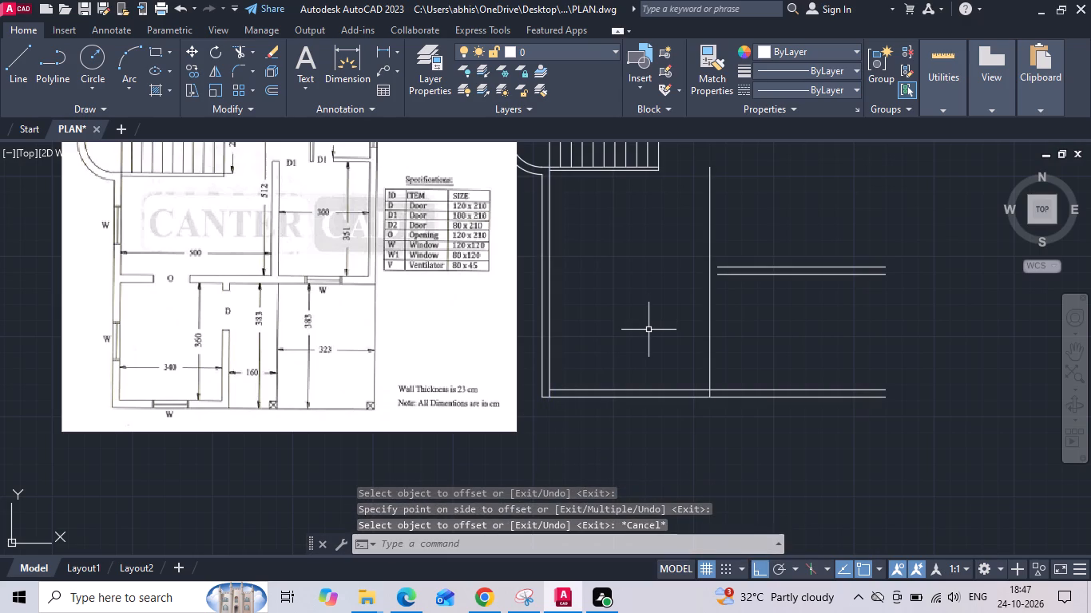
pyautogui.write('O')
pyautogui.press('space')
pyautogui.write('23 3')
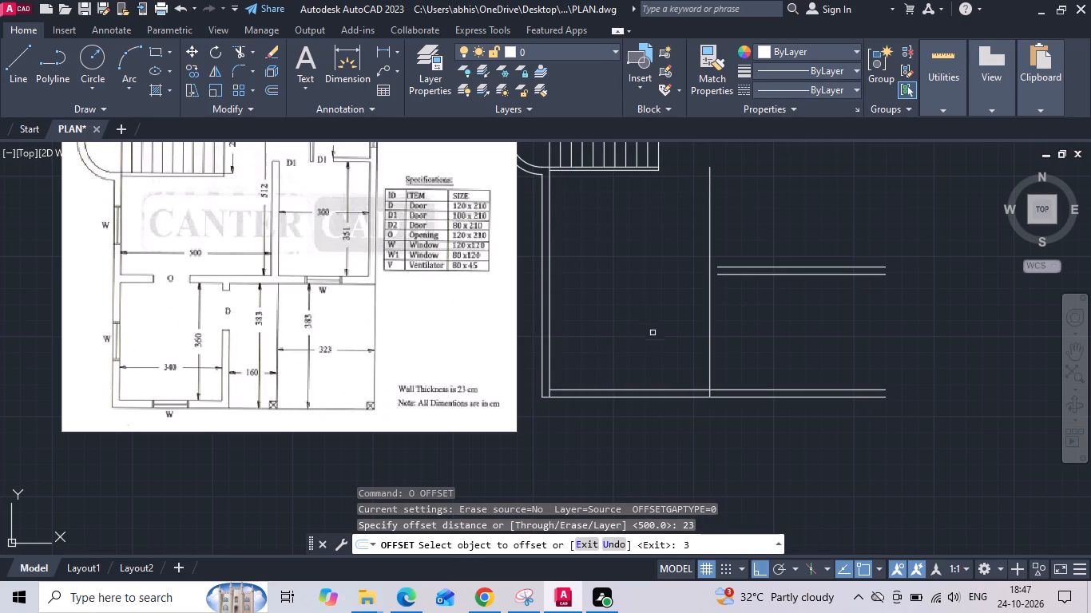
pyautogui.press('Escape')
# Offset the 500 cm room's partition line by 23 cm away from the room to form the wall thickness.
pyautogui.write('O 23')
pyautogui.press('space')
pyautogui.moveTo(711, 329); pyautogui.dragTo(764, 314)
pyautogui.click(766, 314)
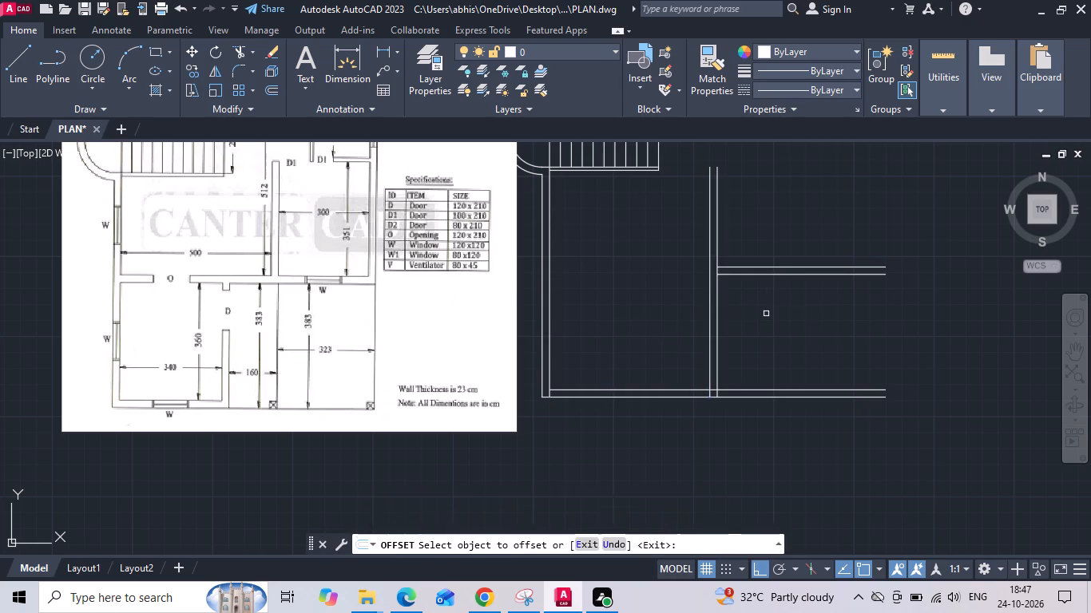
pyautogui.press('Escape')
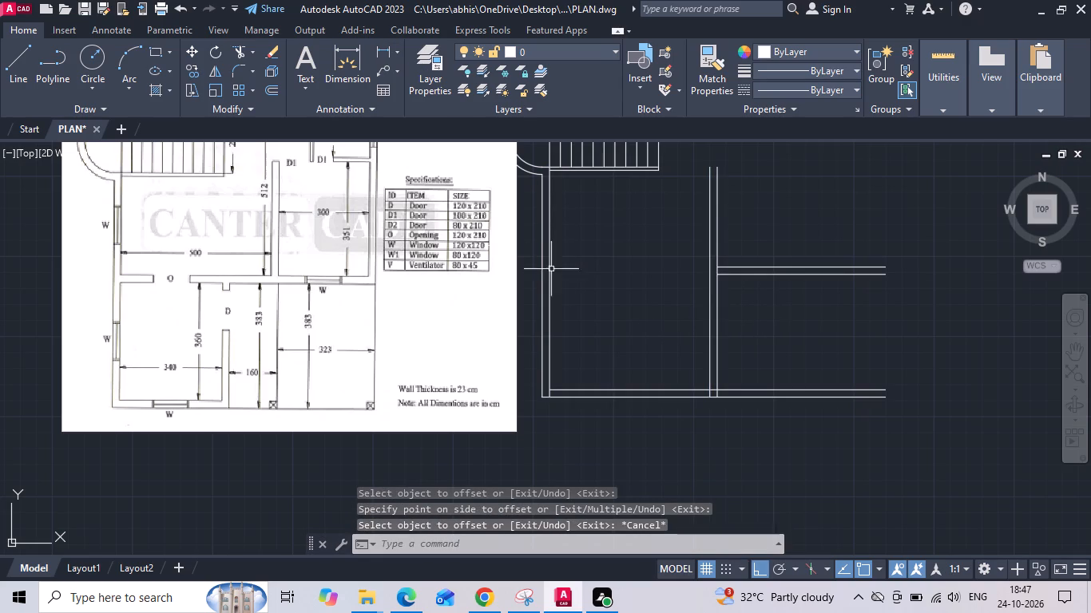
# Offset the left exterior wall's inner face by 340 cm toward the interior for the lower room's partition.
pyautogui.write('O')
pyautogui.press('space')
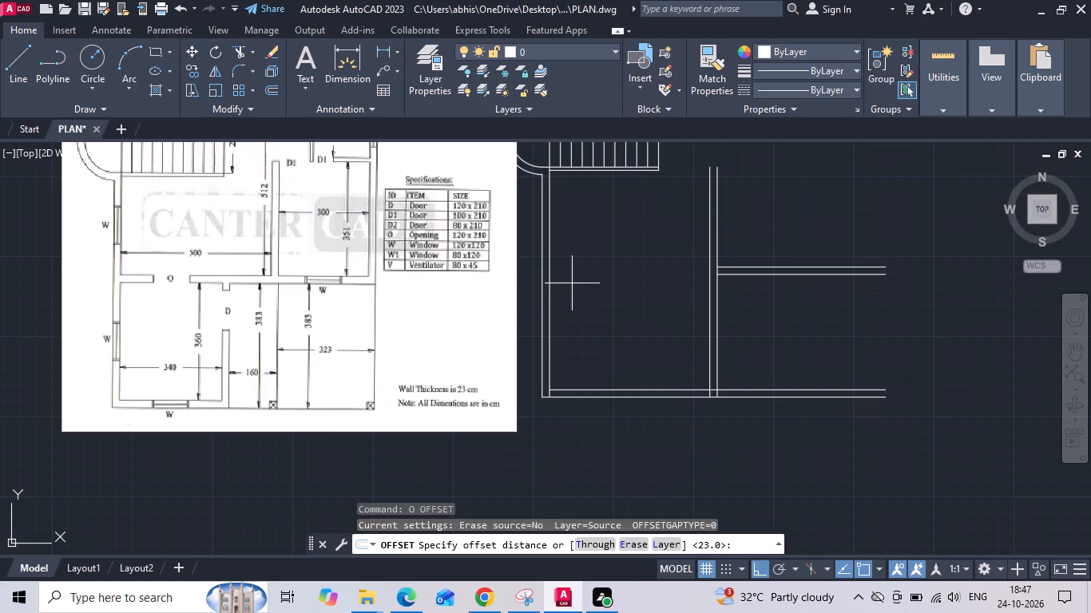
pyautogui.write('340')
pyautogui.press('space')
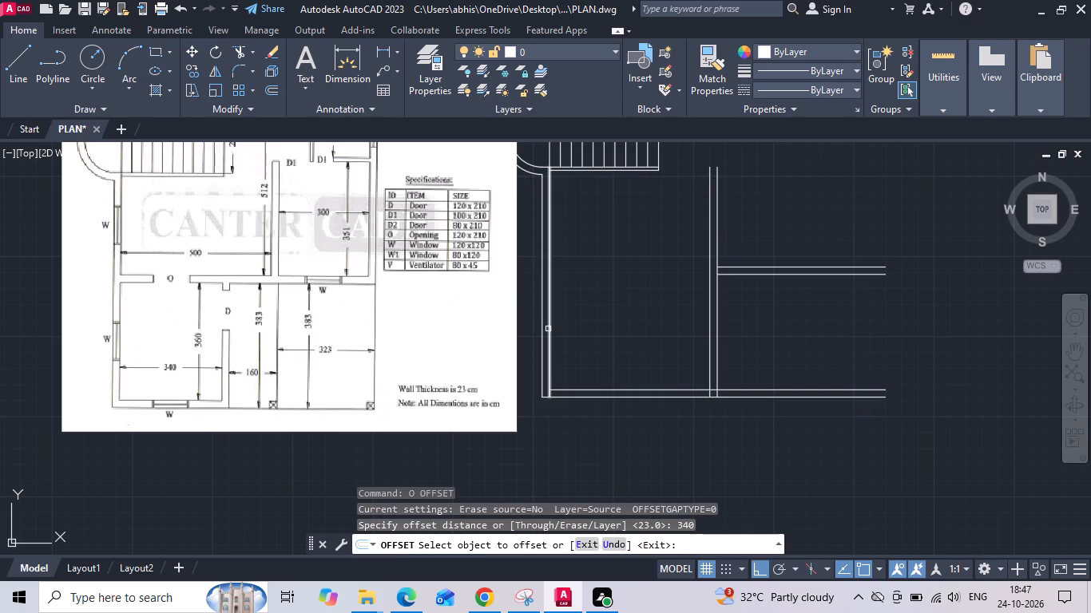
pyautogui.moveTo(548, 329); pyautogui.dragTo(564, 328)
pyautogui.click(621, 317)
pyautogui.press('Escape')
# Offset the 340 cm room's partition line by 23 cm away from the room to give it wall thickness.
pyautogui.write('O')
pyautogui.press('space')
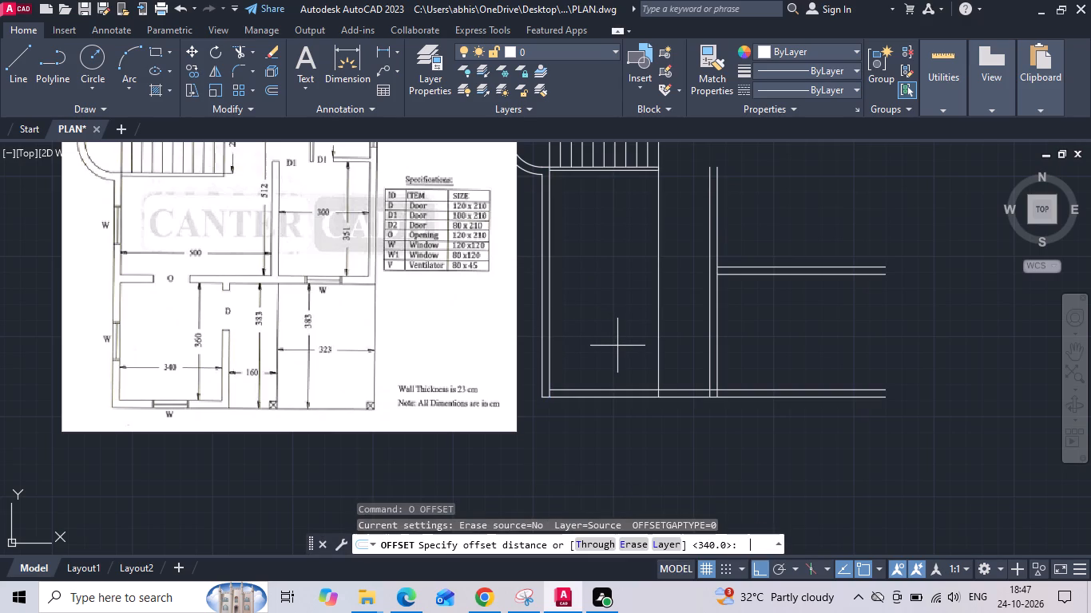
pyautogui.write('23')
pyautogui.press('space')
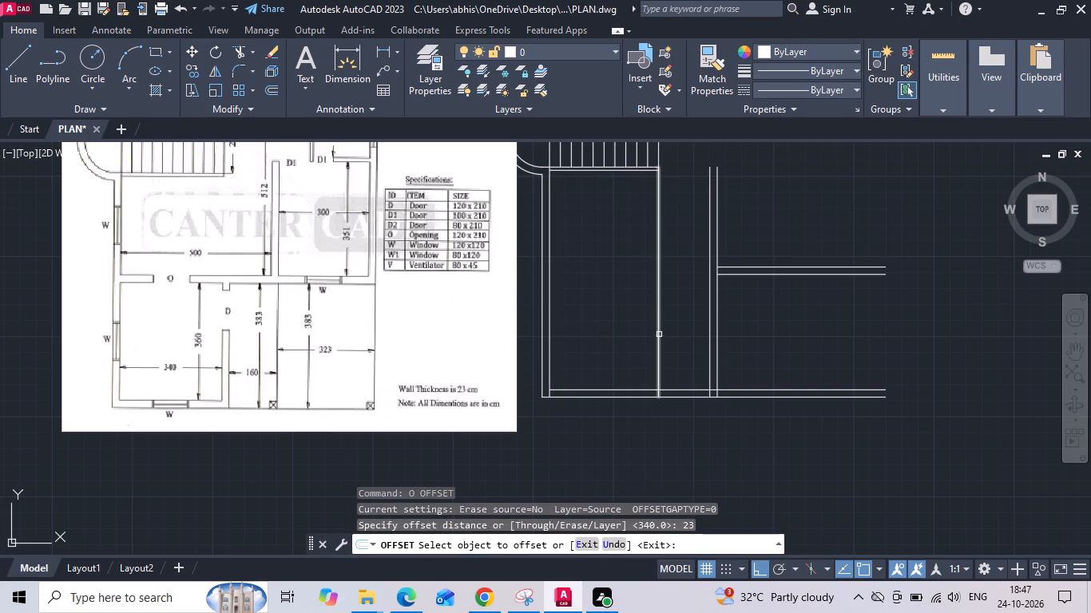
pyautogui.click(661, 334)
pyautogui.click(682, 330)
pyautogui.press('Escape')
# Extend both middle wall lines across the partitions to the left exterior wall's inner face.
pyautogui.write('EX')
pyautogui.press('space')
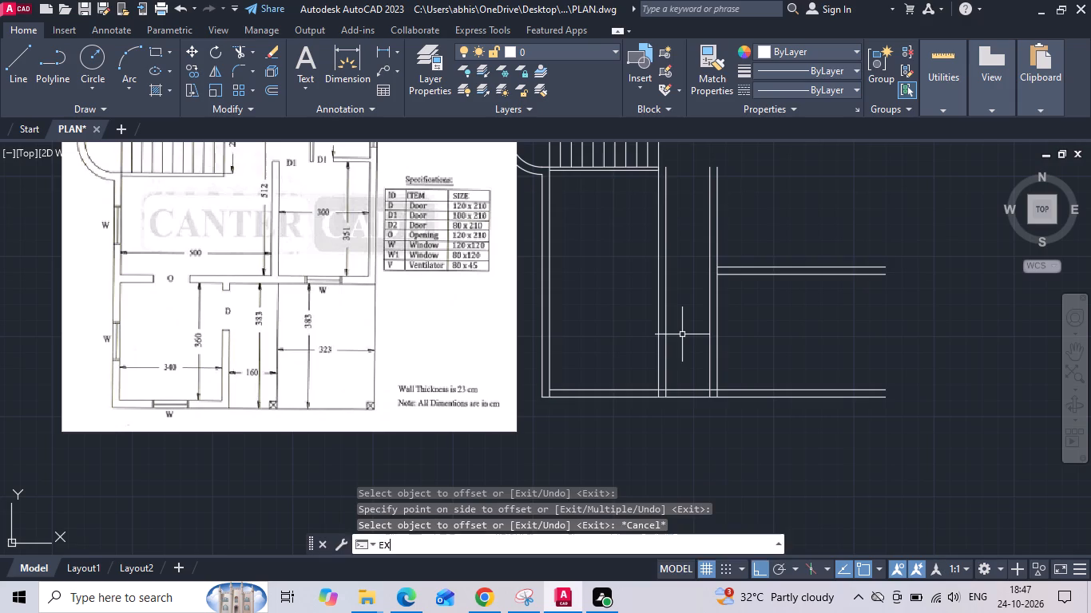
pyautogui.moveTo(750, 243); pyautogui.dragTo(758, 358)
pyautogui.moveTo(733, 242); pyautogui.dragTo(728, 327)
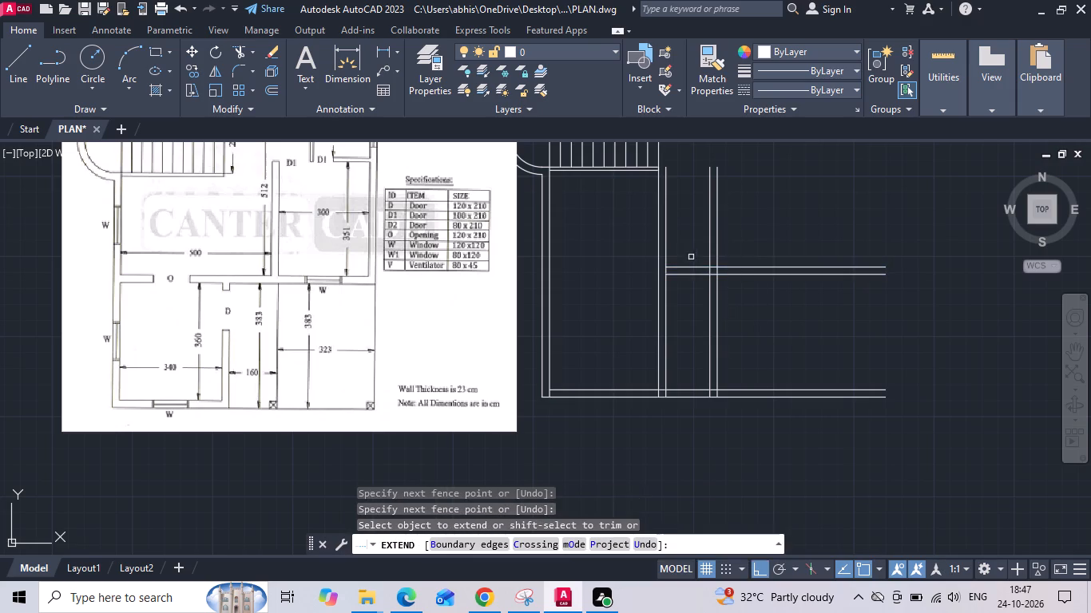
pyautogui.moveTo(685, 262); pyautogui.dragTo(687, 322)
pyautogui.moveTo(671, 253); pyautogui.dragTo(703, 326)
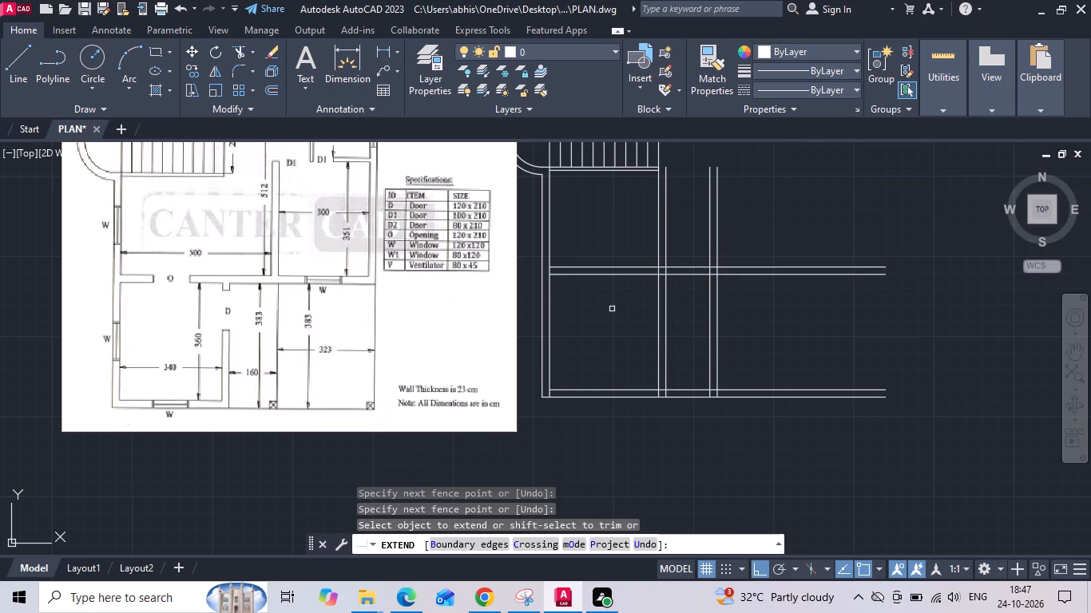
pyautogui.press('Escape')
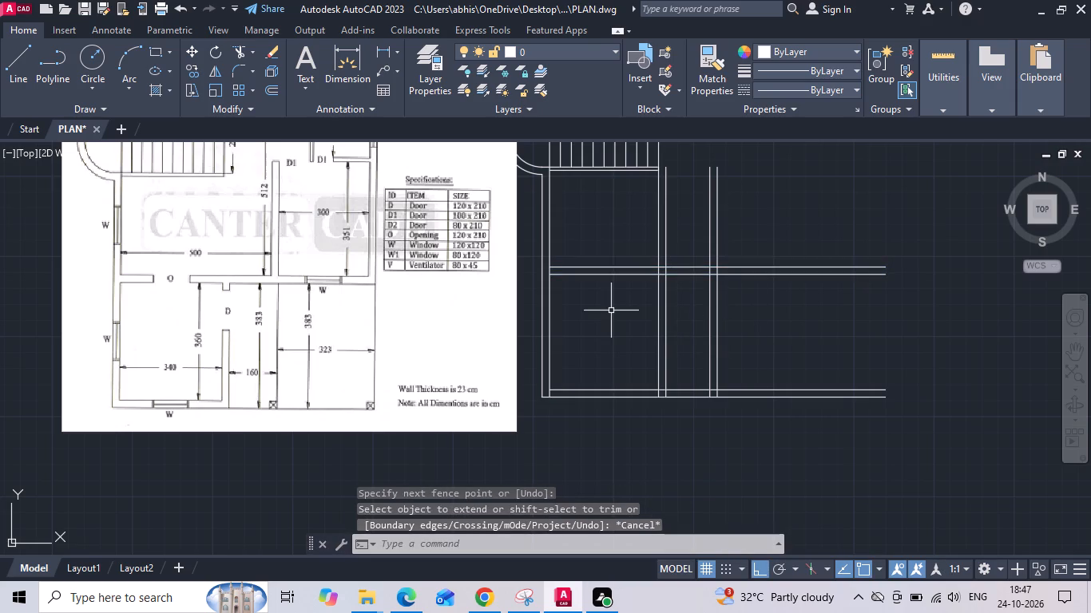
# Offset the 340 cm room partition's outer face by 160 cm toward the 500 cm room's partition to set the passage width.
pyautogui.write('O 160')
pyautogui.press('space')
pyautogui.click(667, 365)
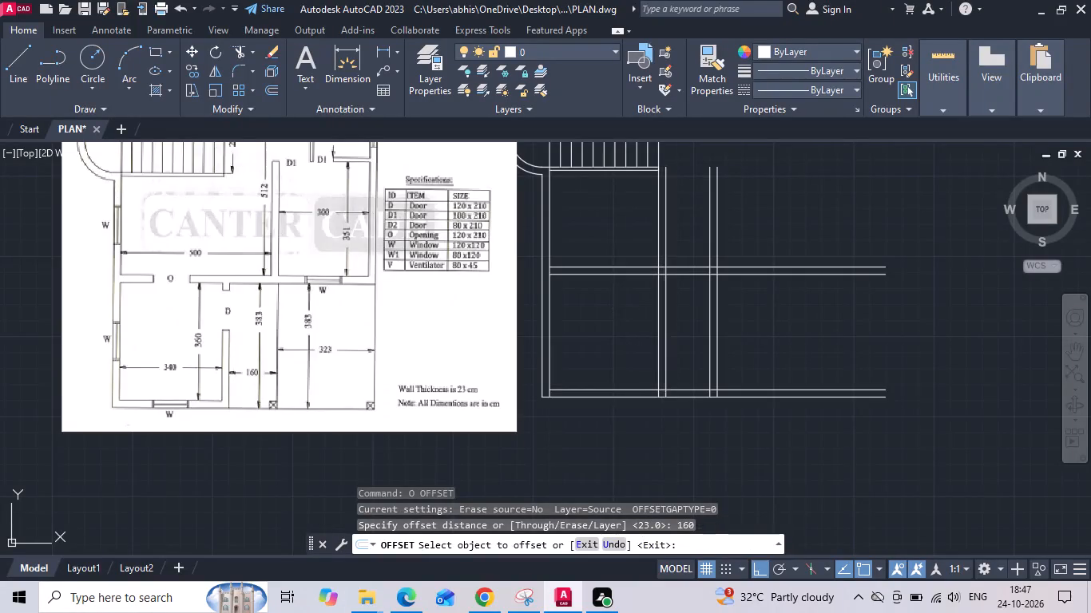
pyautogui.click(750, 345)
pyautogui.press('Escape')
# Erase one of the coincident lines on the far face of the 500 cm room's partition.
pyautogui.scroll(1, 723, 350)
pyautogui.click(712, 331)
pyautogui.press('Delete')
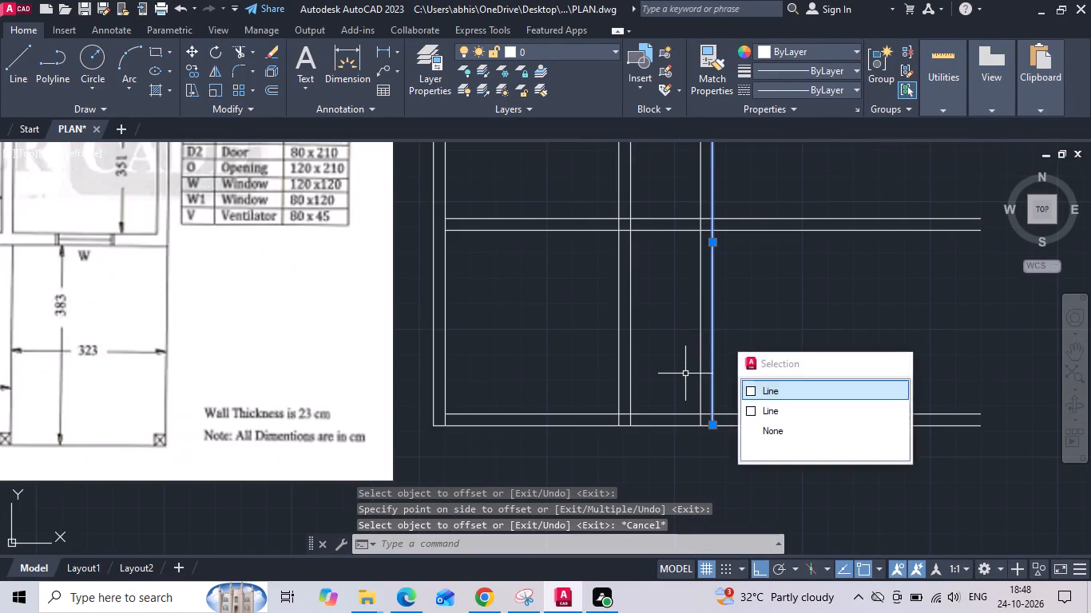
# Trim the 500 cm partition's near face below the middle wall and the bottom wall's inner line across the 160 cm passage.
pyautogui.scroll(-2, 684, 386)
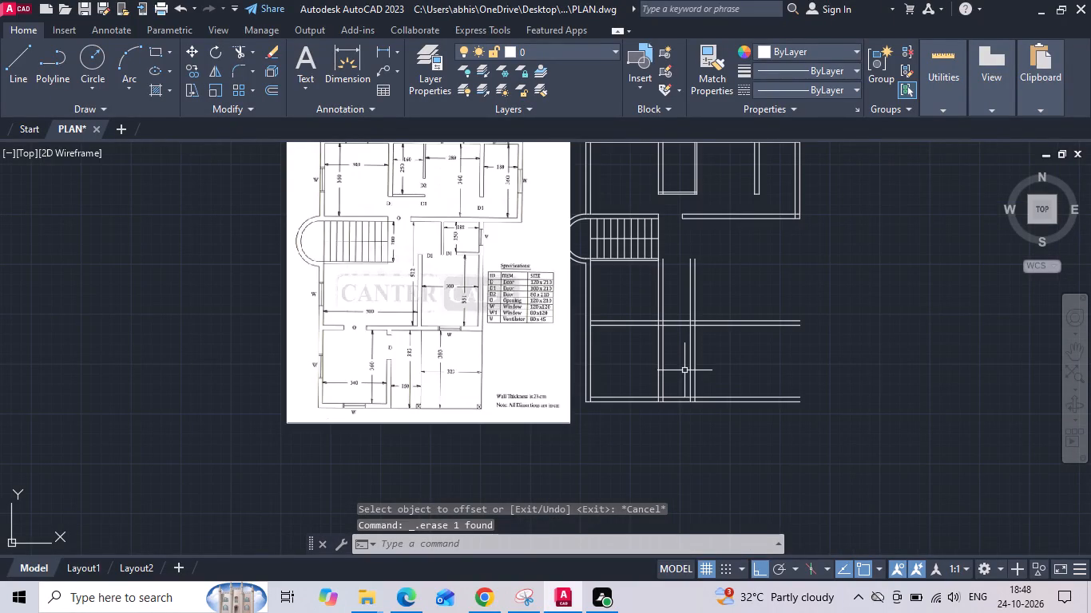
pyautogui.write('TR')
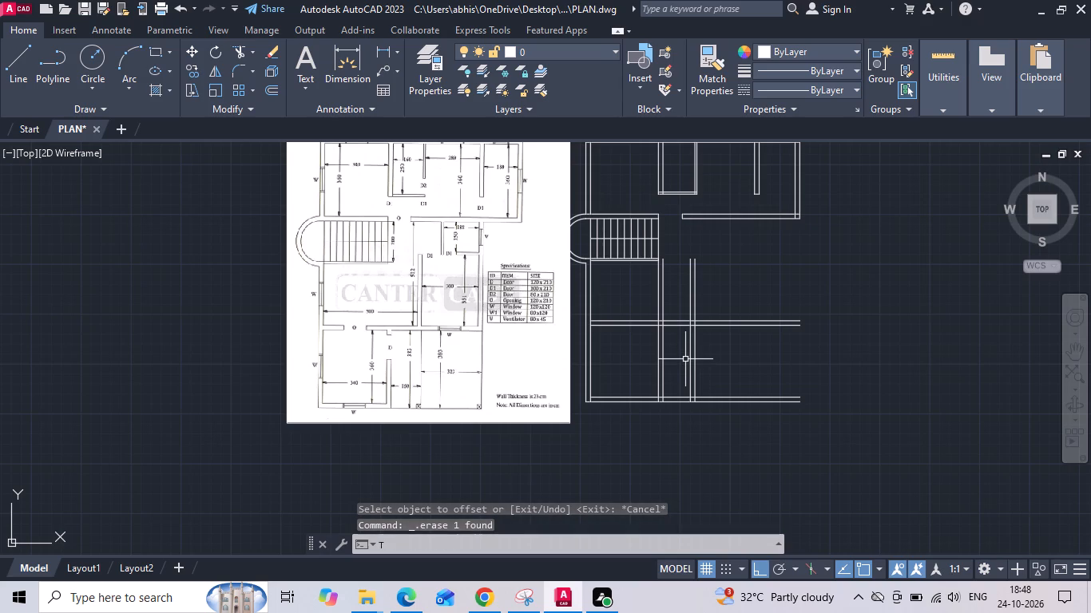
pyautogui.press('space')
pyautogui.press('space')
pyautogui.click(688, 355)
pyautogui.scroll(3, 687, 395)
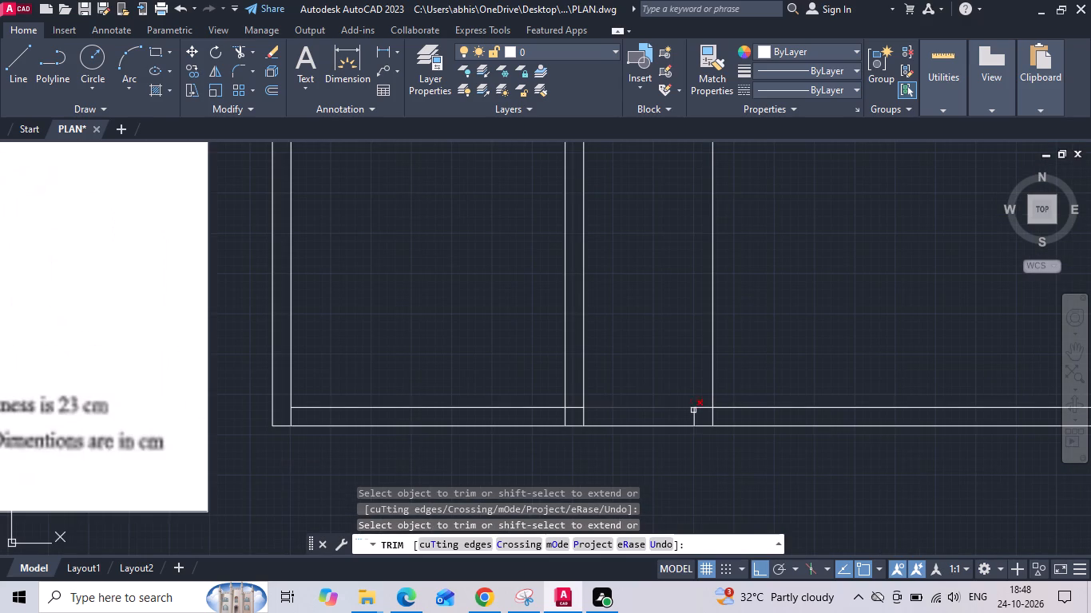
pyautogui.scroll(-2, 692, 414)
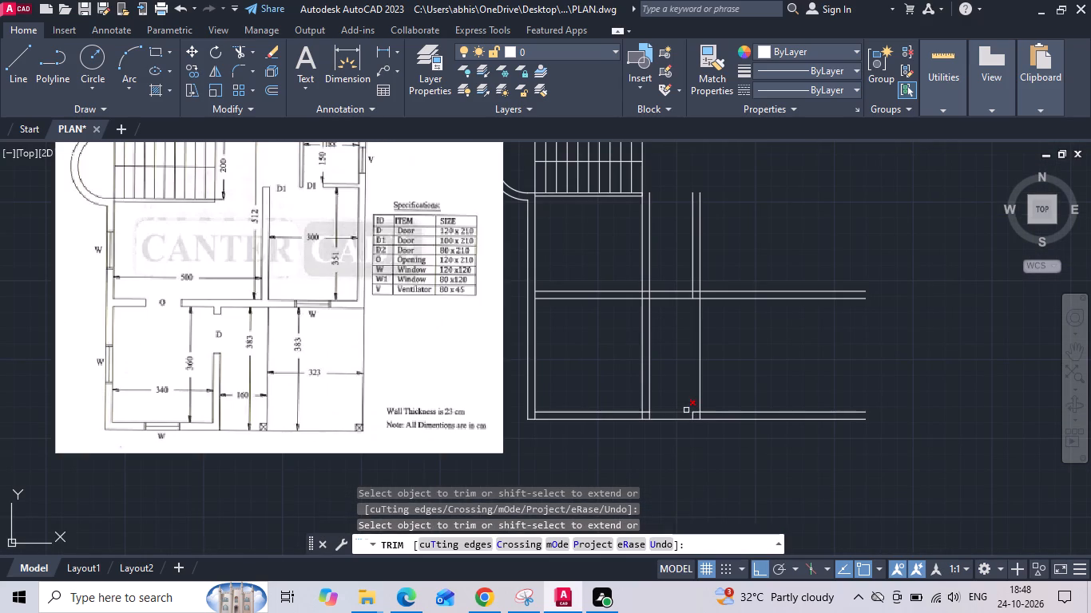
pyautogui.click(686, 410)
pyautogui.click(693, 415)
pyautogui.click(694, 412)
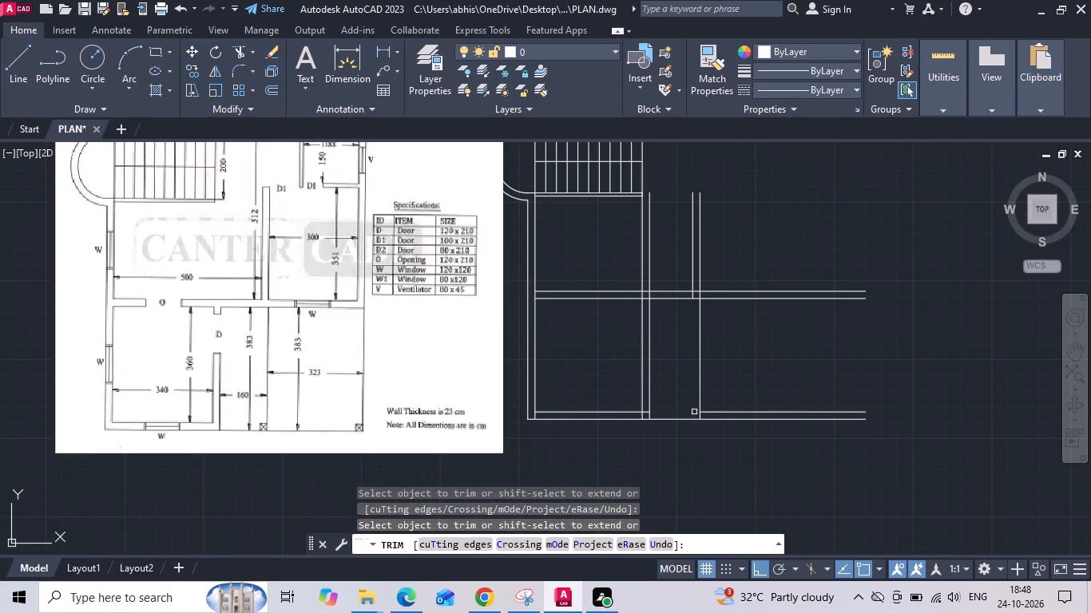
# Trim the overlapping wall-line ends at both bottom corners of the 340 cm room.
pyautogui.scroll(2, 616, 413)
pyautogui.click(685, 413)
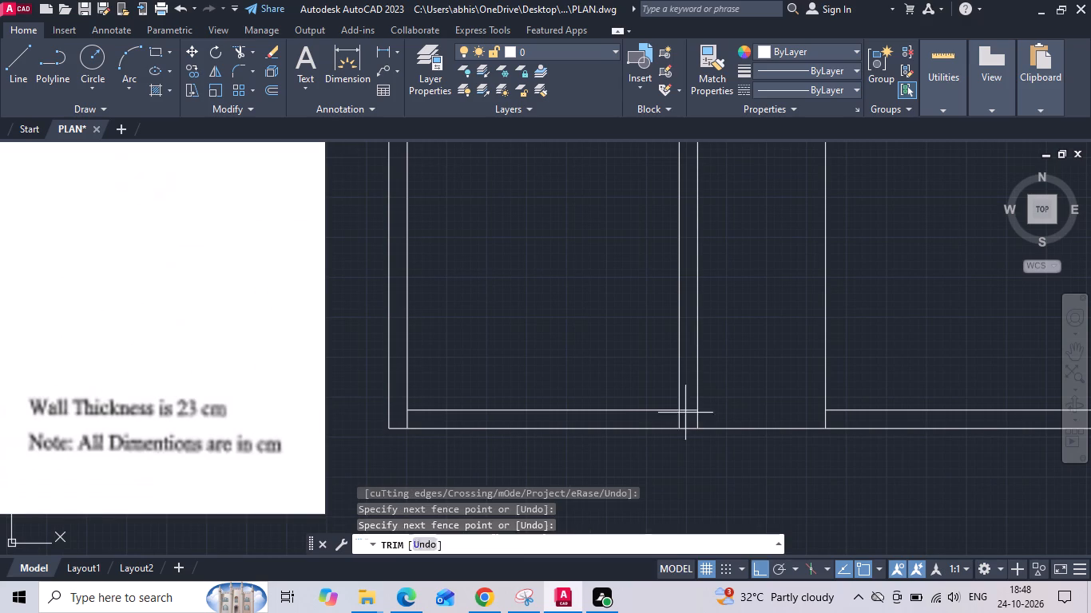
pyautogui.click(685, 403)
pyautogui.click(687, 417)
pyautogui.click(396, 419)
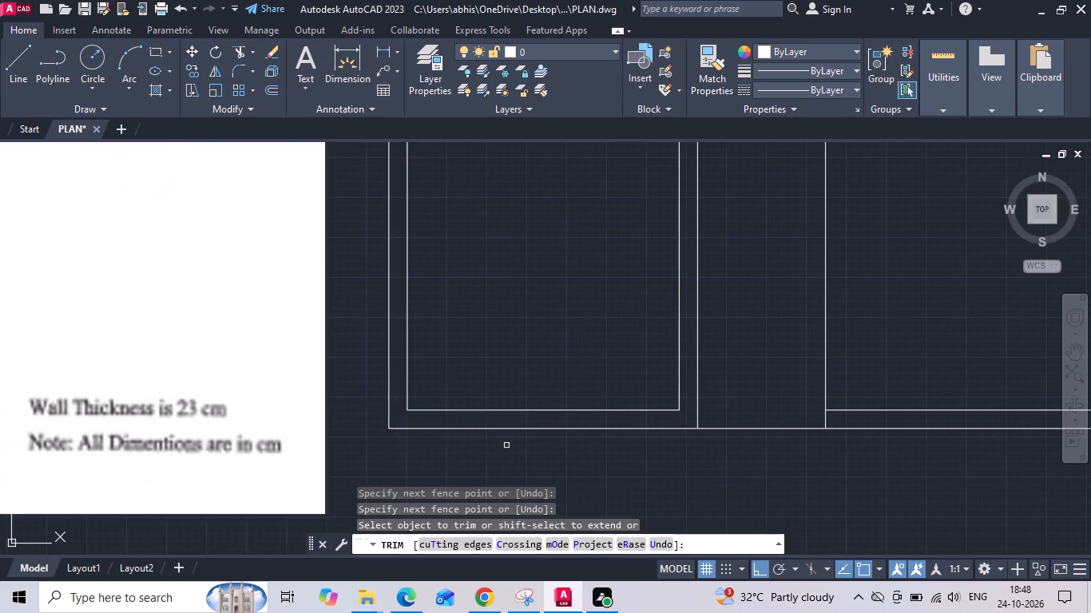
# Trim the left exterior wall's inner line inside the middle wall and the 340 cm partition lines above the middle wall.
pyautogui.scroll(-2, 516, 461)
pyautogui.scroll(2, 458, 320)
pyautogui.click(494, 333)
pyautogui.scroll(-2, 637, 334)
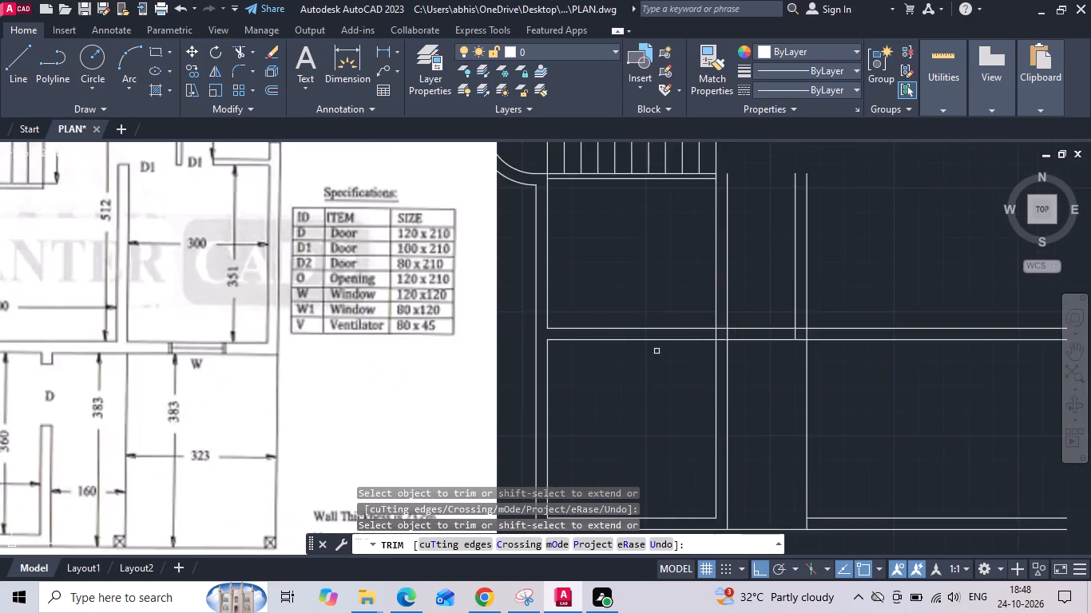
pyautogui.moveTo(686, 321); pyautogui.dragTo(702, 297)
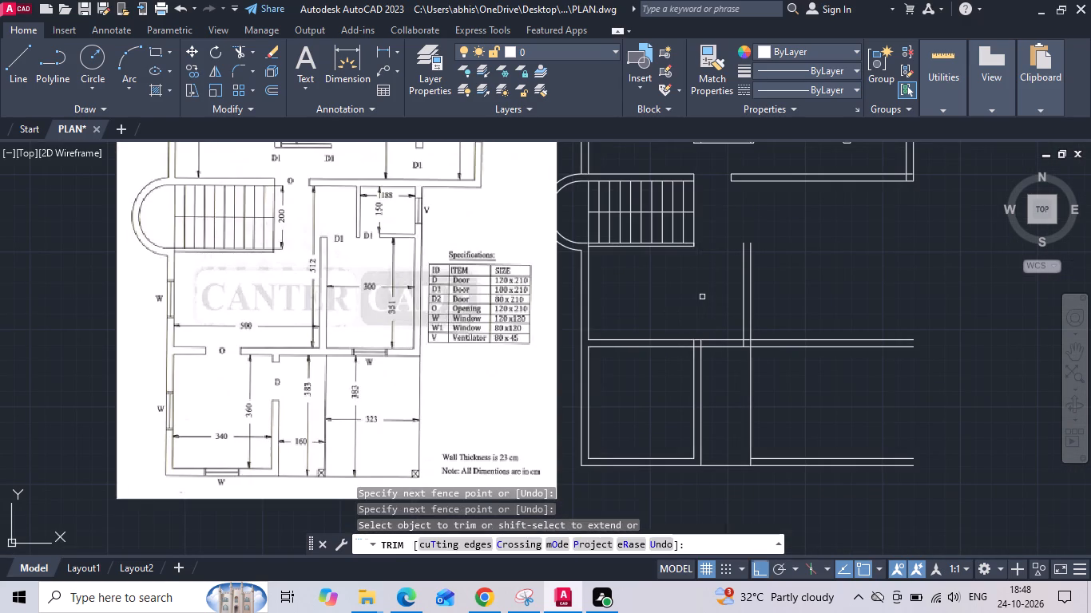
pyautogui.scroll(2, 692, 246)
pyautogui.press('Escape')
# Erase the leftover short line at the lower end corner of the staircase.
pyautogui.moveTo(678, 223); pyautogui.dragTo(702, 255)
pyautogui.click(715, 295)
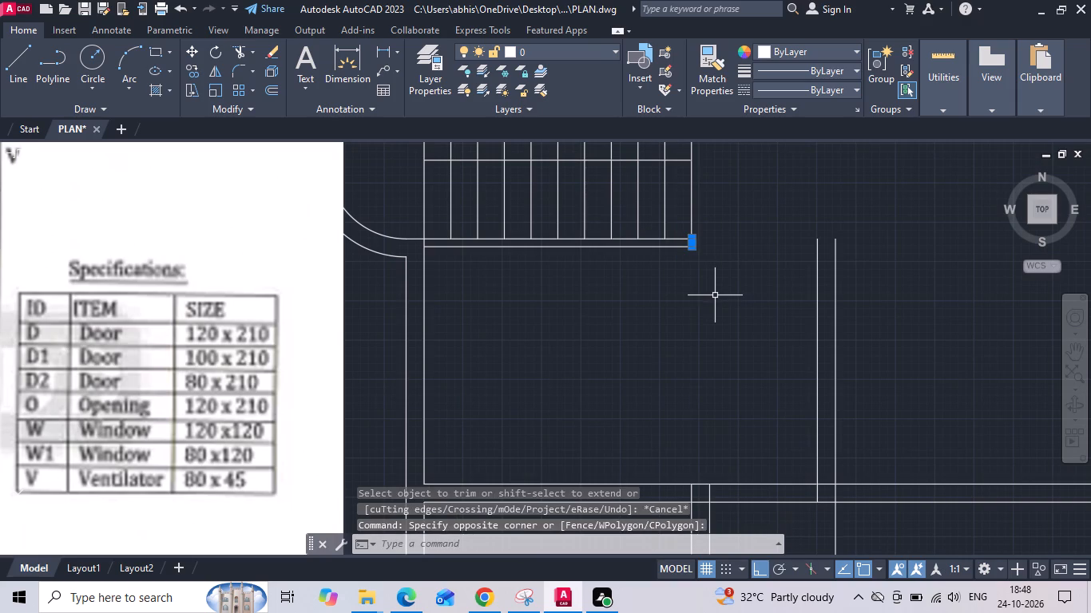
pyautogui.press('Delete')
# Trim the partition lines inside the middle wall's thickness and open the wall faces where both partitions join it.
pyautogui.scroll(-1, 699, 294)
pyautogui.write('TR')
pyautogui.press('space')
pyautogui.press('space')
pyautogui.scroll(-1, 675, 362)
pyautogui.scroll(2, 665, 414)
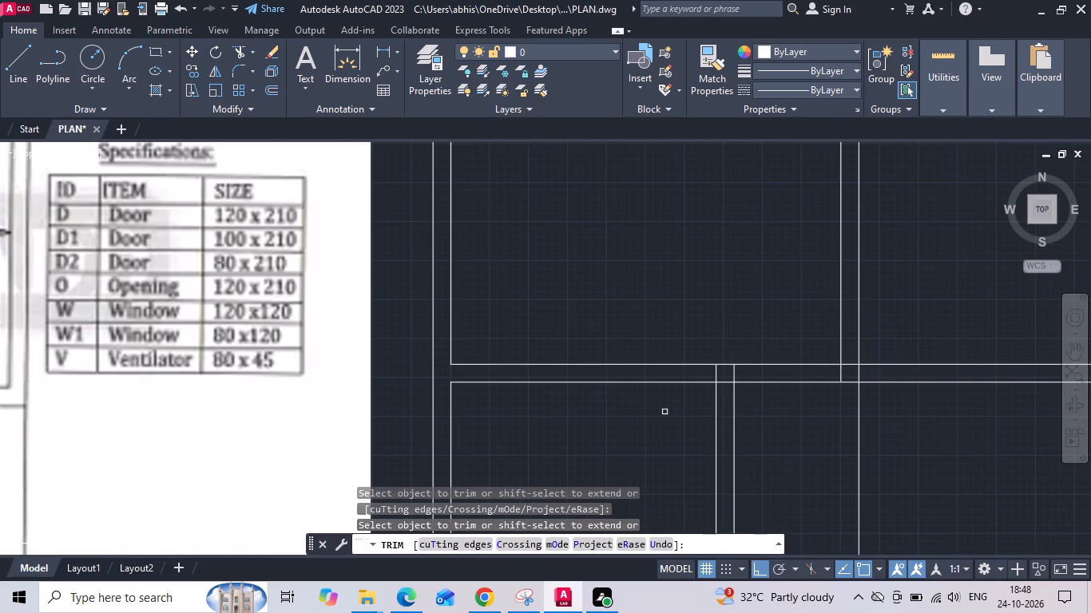
pyautogui.moveTo(704, 372); pyautogui.dragTo(712, 371)
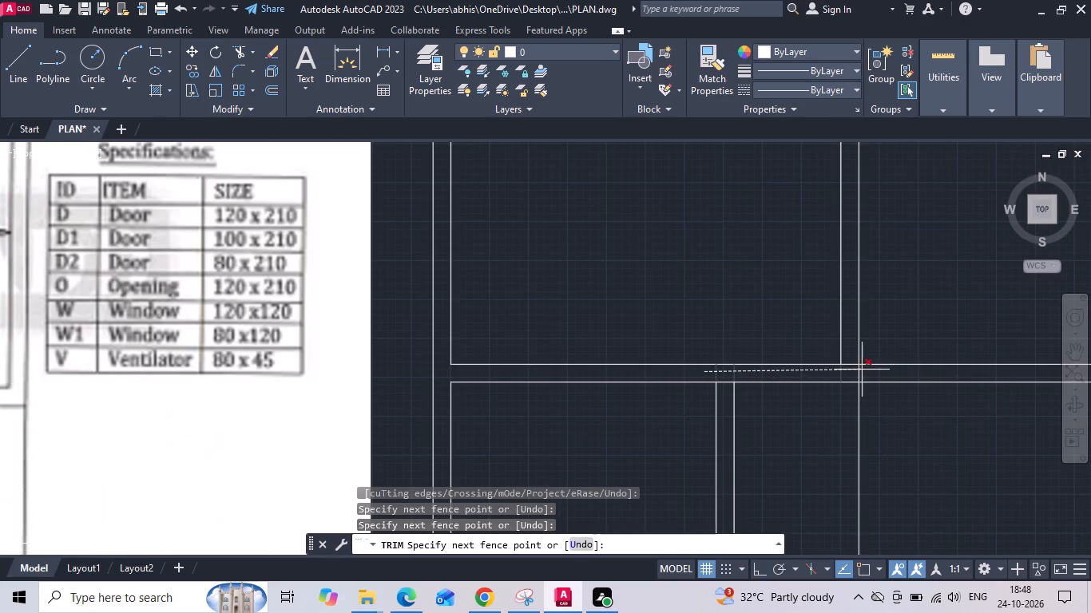
pyautogui.click(867, 370)
pyautogui.doubleClick(723, 385)
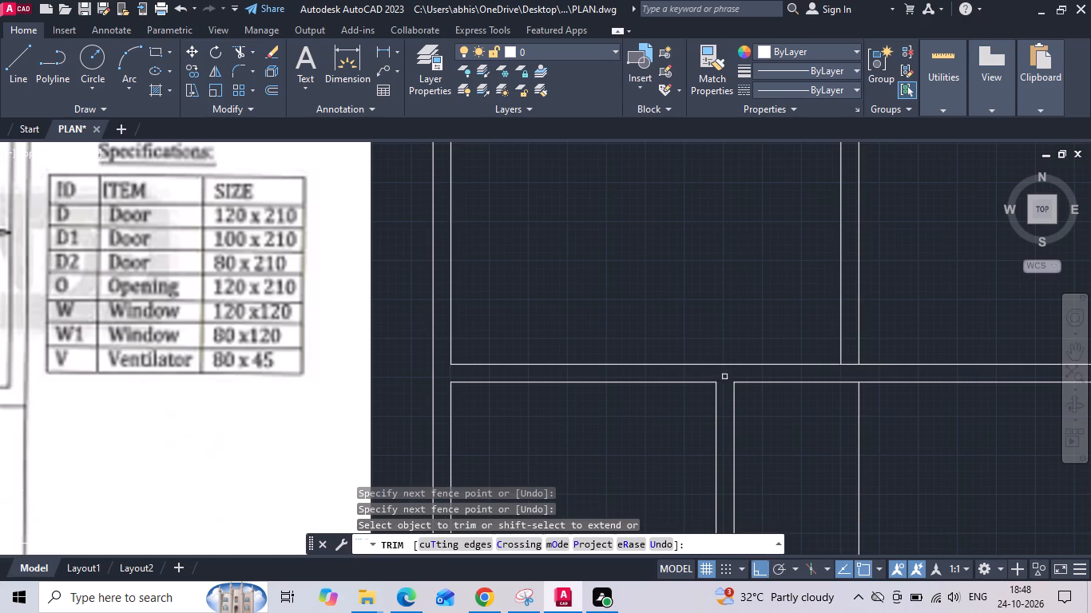
pyautogui.scroll(-1, 716, 330)
pyautogui.click(801, 352)
pyautogui.scroll(-1, 675, 308)
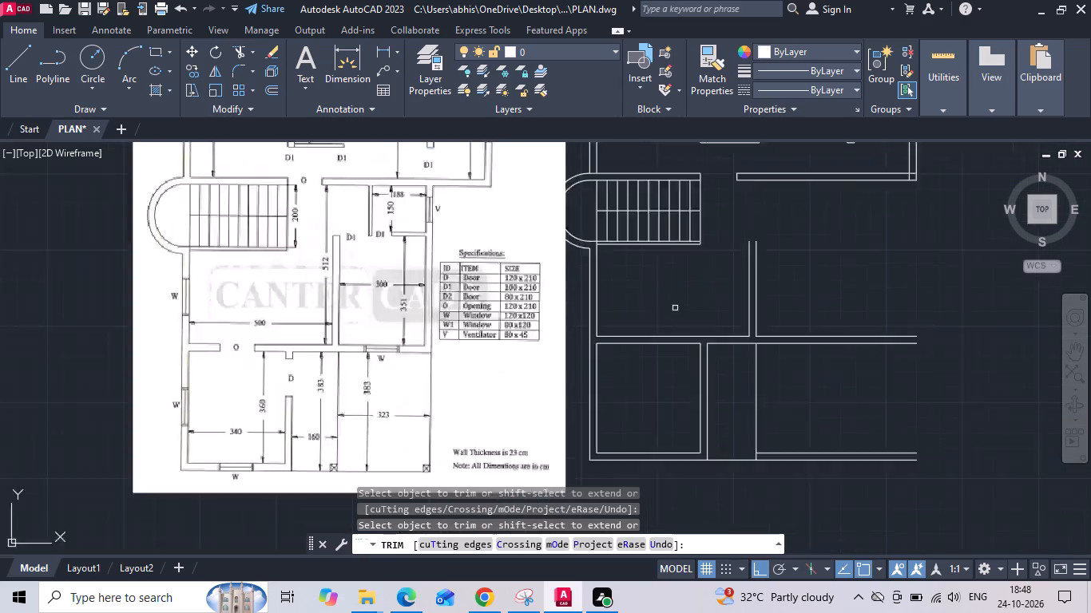
pyautogui.scroll(-1, 675, 308)
pyautogui.press('Escape')
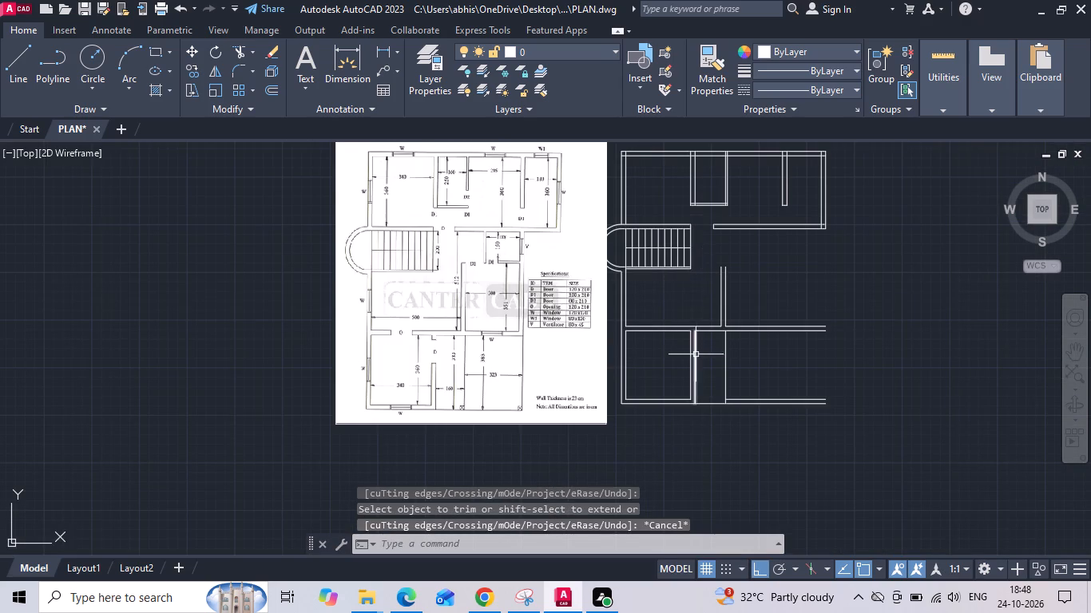
# Offset the passage's far boundary line by 323 cm away from the passage to set the lower-right area's outer edge.
pyautogui.scroll(1, 695, 355)
pyautogui.write('O')
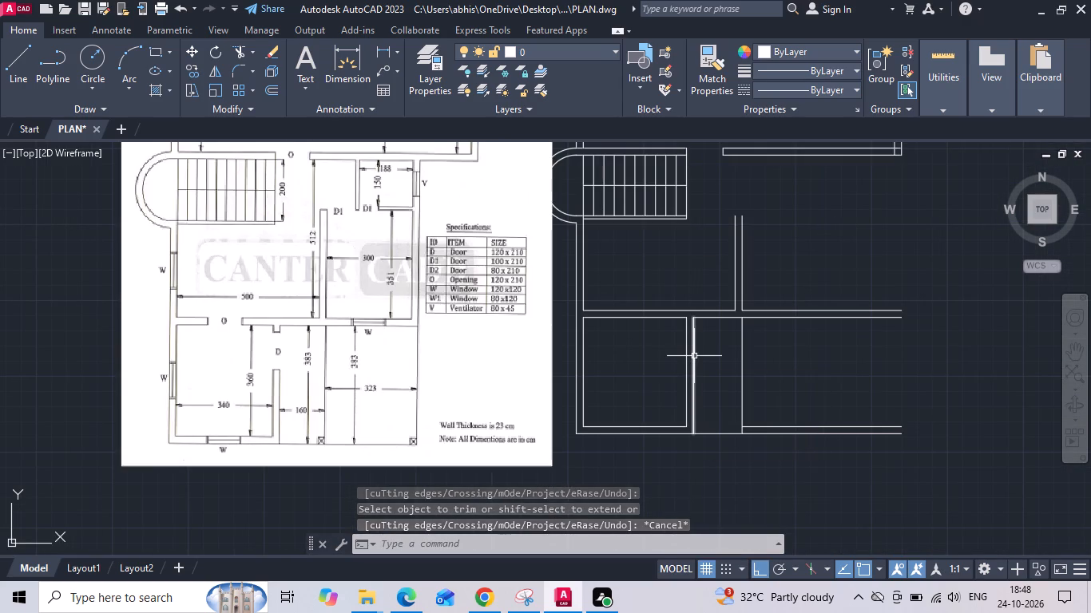
pyautogui.press('space')
pyautogui.write('323')
pyautogui.press('space')
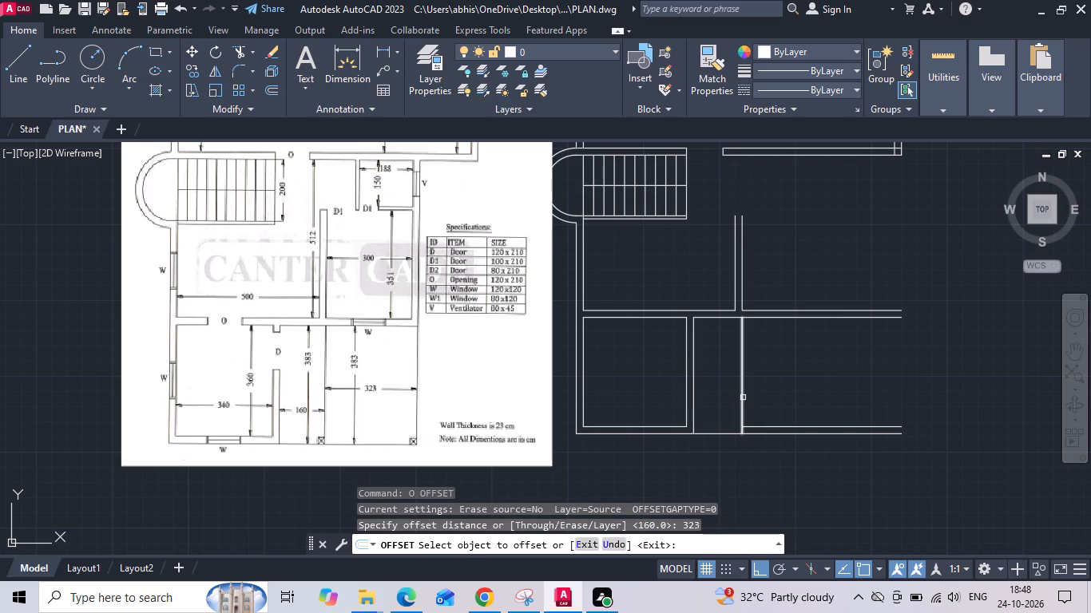
pyautogui.moveTo(743, 397); pyautogui.dragTo(752, 395)
pyautogui.click(857, 374)
pyautogui.press('Escape')
# Extend the 323 cm offset line up to the upper rooms' bottom wall.
pyautogui.write('EX')
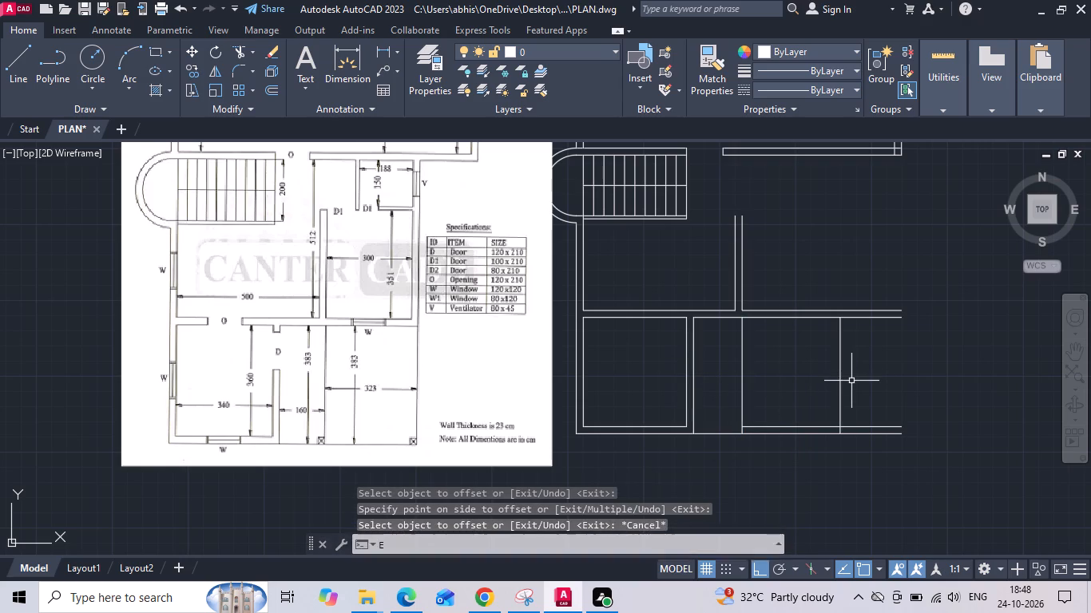
pyautogui.press('space')
pyautogui.moveTo(851, 381); pyautogui.dragTo(804, 346)
pyautogui.moveTo(822, 349); pyautogui.dragTo(870, 362)
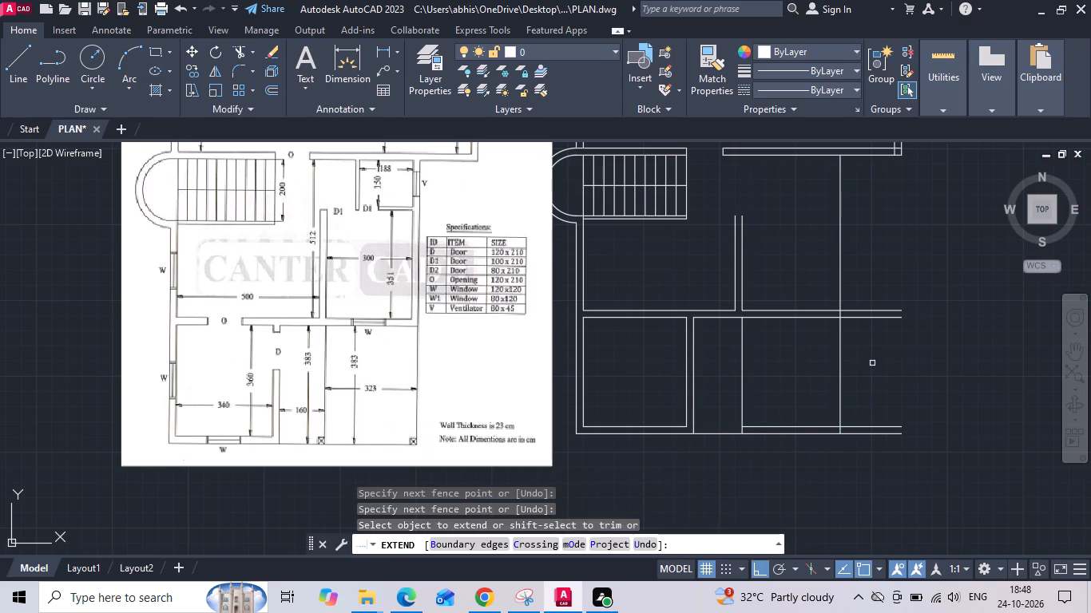
pyautogui.press('Escape')
# Offset the extended outer line by 23 cm toward the interior to form the right exterior wall.
pyautogui.write('O')
pyautogui.press('space')
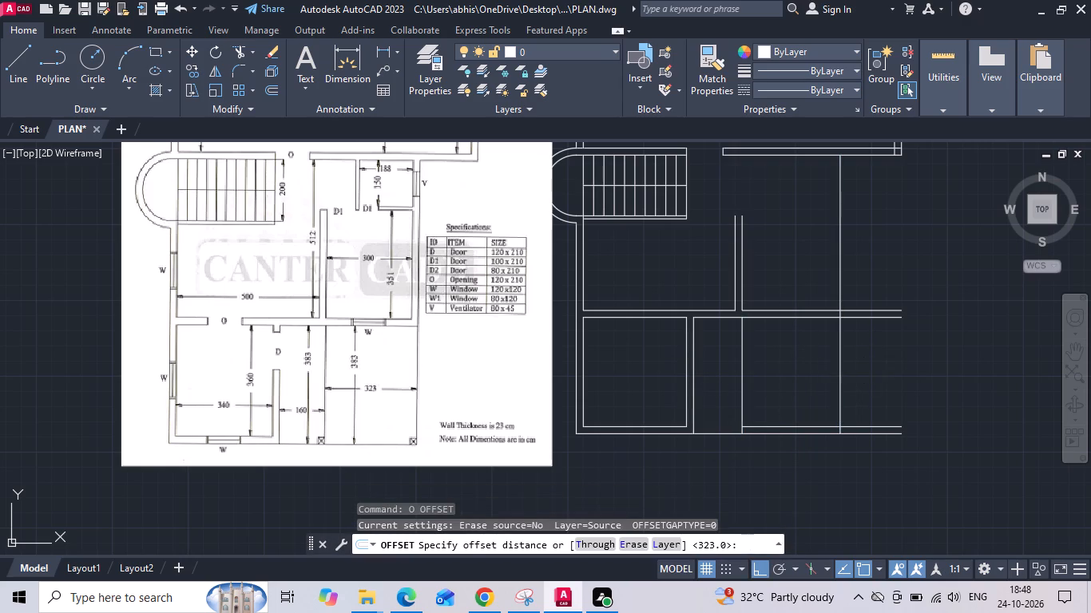
pyautogui.write('23')
pyautogui.press('space')
pyautogui.moveTo(841, 269); pyautogui.dragTo(833, 268)
pyautogui.click(808, 271)
pyautogui.press('Escape')
# Trim the wall lines past the right outer wall and the lower-right area's inner wall lines, leaving a small square in the bottom-right corner.
pyautogui.press('t')
pyautogui.press('r')
pyautogui.press('space')
pyautogui.moveTo(868, 287); pyautogui.dragTo(869, 392)
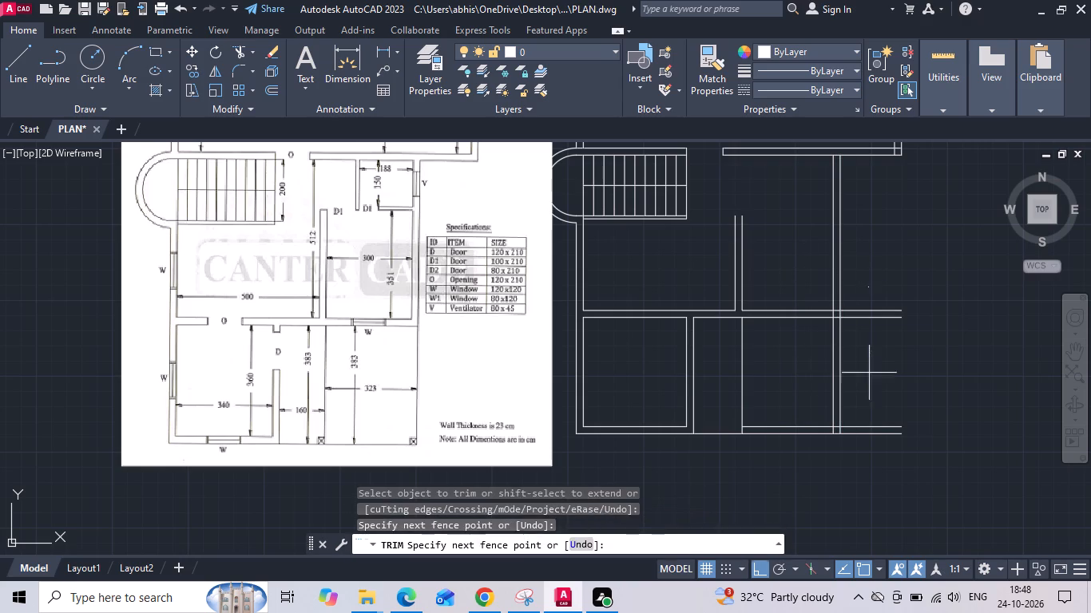
pyautogui.moveTo(869, 392); pyautogui.dragTo(859, 484)
pyautogui.scroll(2, 819, 429)
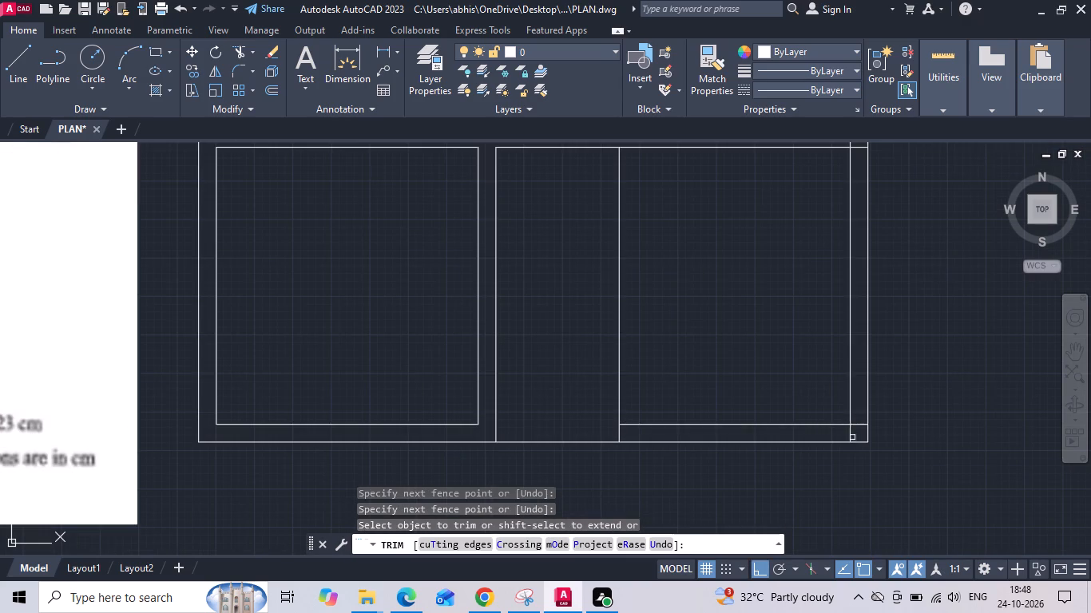
pyautogui.scroll(-1, 852, 420)
pyautogui.click(851, 392)
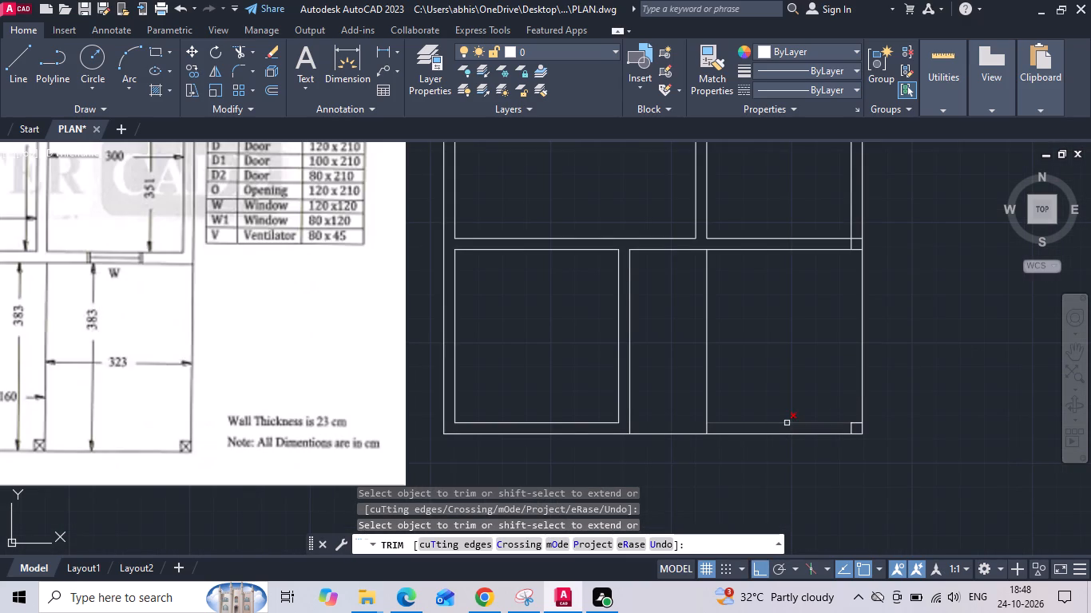
pyautogui.click(787, 423)
pyautogui.scroll(-1, 829, 421)
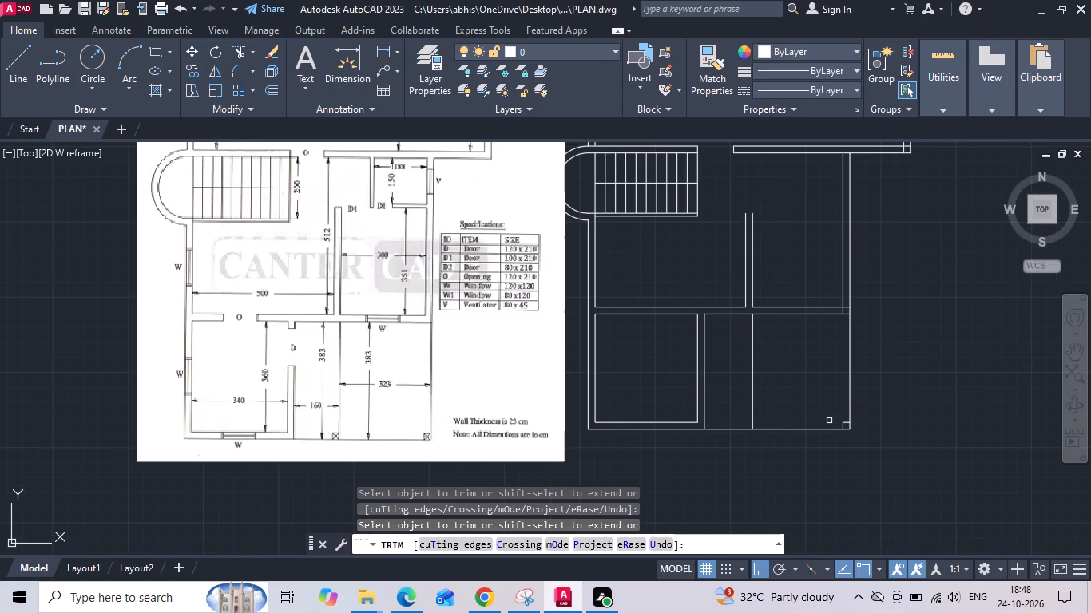
pyautogui.press('Escape')
# Copy the corner square's two lines from the plan's bottom-right corner to the bottom end of the passage's far boundary line.
pyautogui.scroll(4, 860, 421)
pyautogui.moveTo(803, 436); pyautogui.dragTo(799, 427)
pyautogui.click(777, 388)
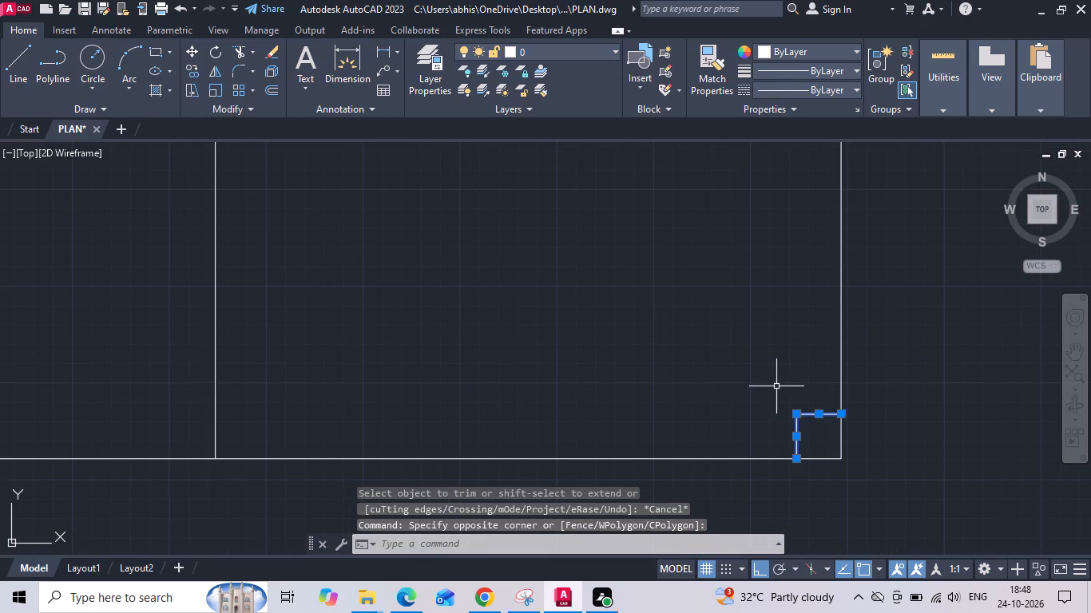
pyautogui.rightClick(776, 385)
pyautogui.click(851, 129)
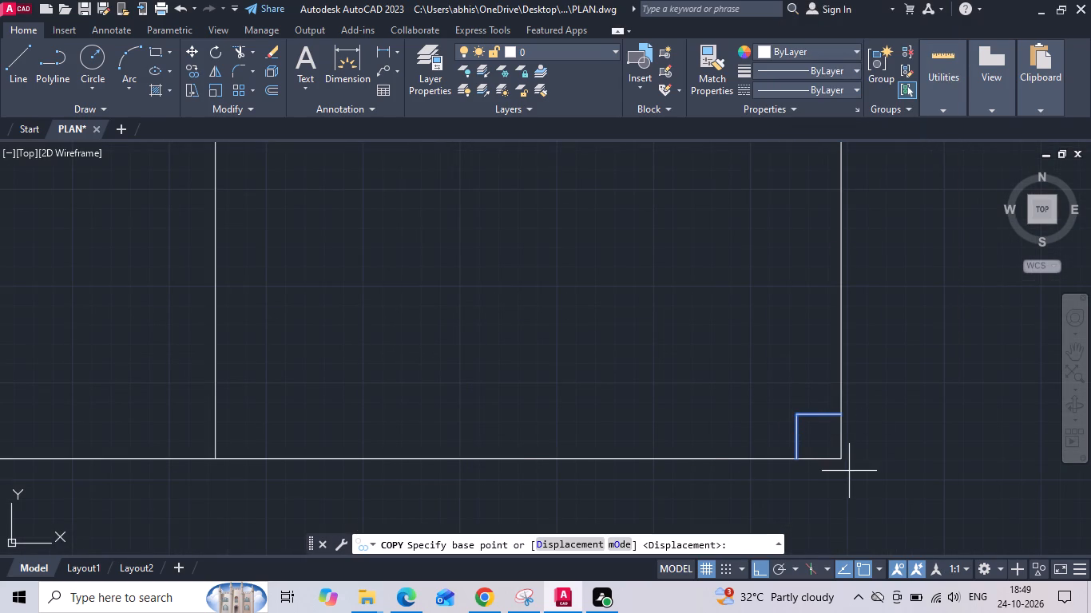
pyautogui.click(842, 458)
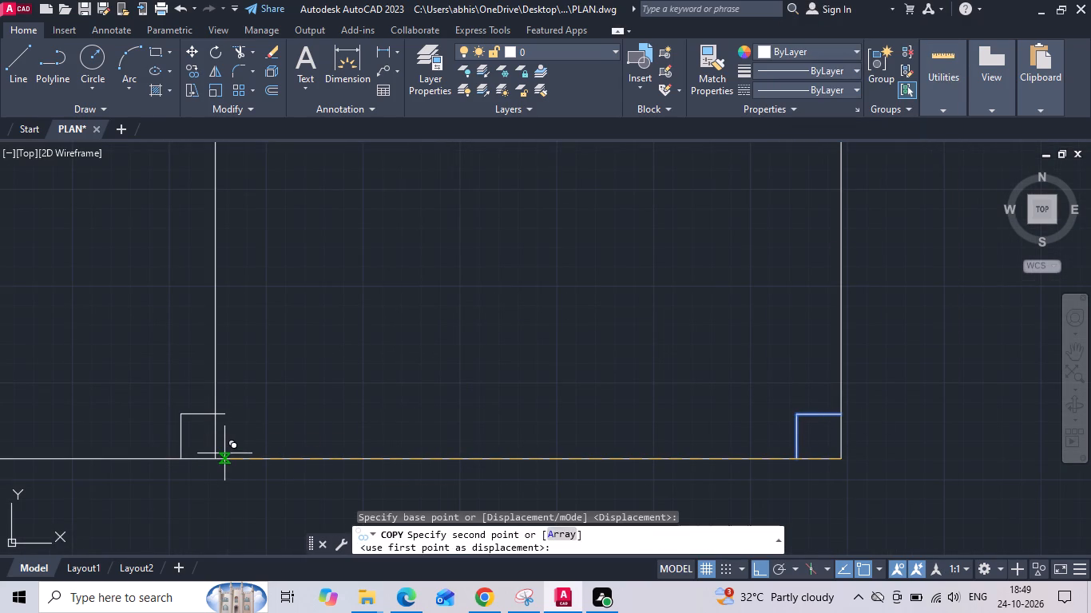
pyautogui.click(215, 457)
pyautogui.press('Escape')
# Draw two crossing diagonal lines inside the copied column square at the bottom of the passage boundary.
pyautogui.moveTo(242, 448); pyautogui.dragTo(370, 385, button='middle')
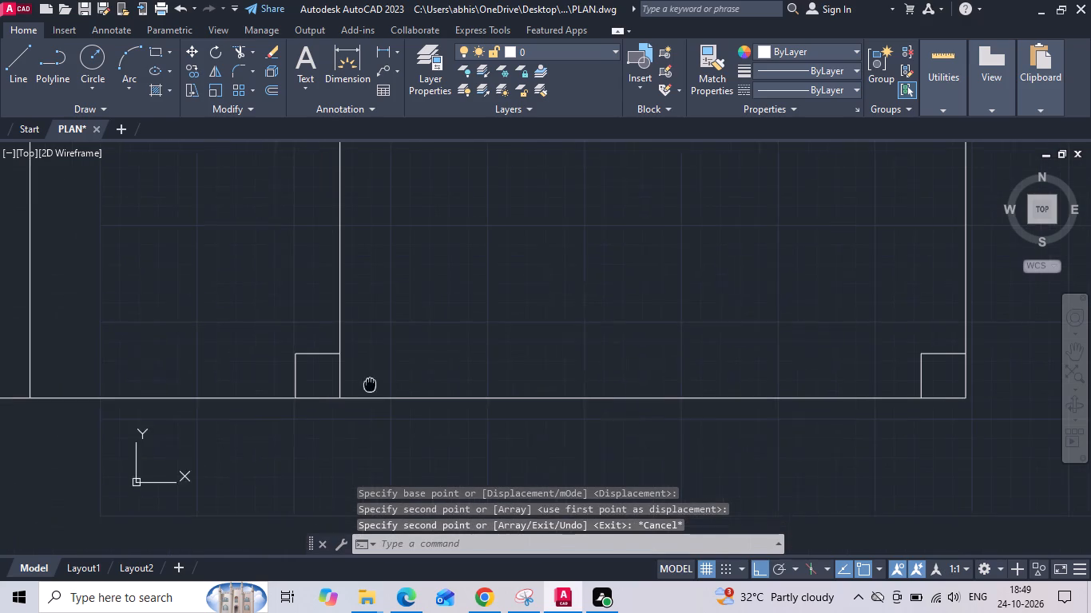
pyautogui.moveTo(370, 385); pyautogui.dragTo(371, 385, button='middle')
pyautogui.press('l')
pyautogui.press('space')
pyautogui.scroll(1, 345, 392)
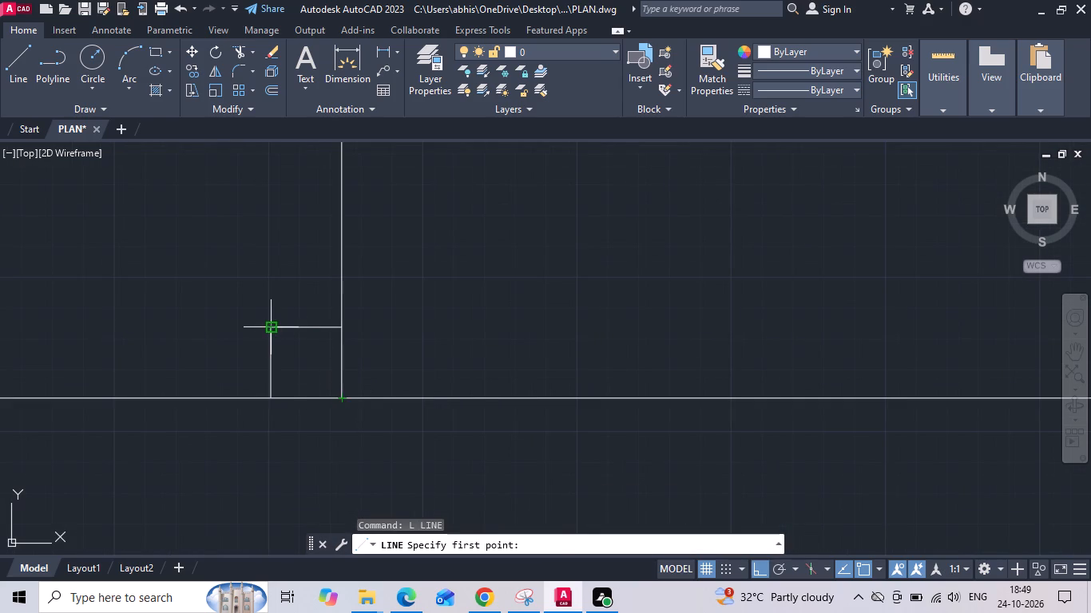
pyautogui.moveTo(265, 326); pyautogui.dragTo(270, 342)
pyautogui.click(343, 393)
pyautogui.press('space')
pyautogui.press('space')
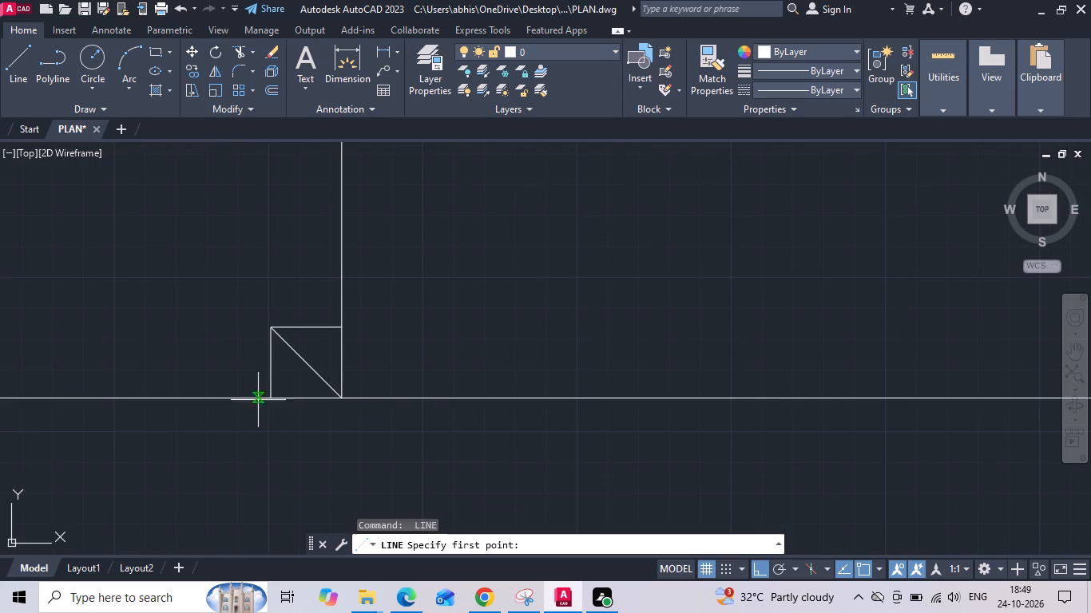
pyautogui.click(264, 397)
pyautogui.click(341, 330)
pyautogui.press('space')
# Draw two crossing diagonal lines inside the column square at the plan's bottom-right corner.
pyautogui.scroll(-2, 257, 352)
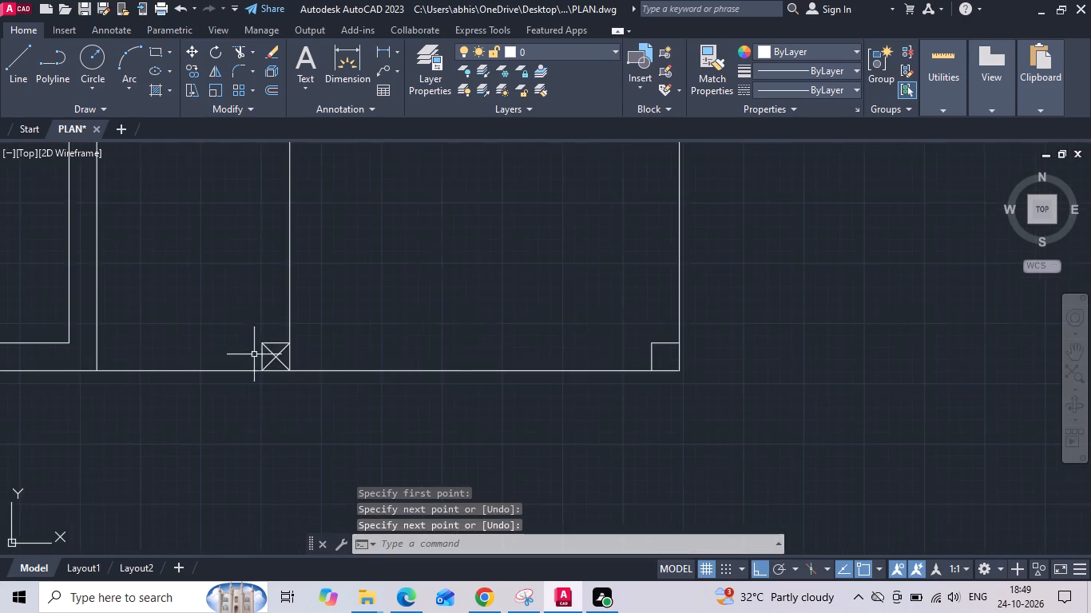
pyautogui.scroll(-2, 254, 354)
pyautogui.press('space')
pyautogui.scroll(2, 480, 358)
pyautogui.moveTo(359, 354); pyautogui.dragTo(362, 361)
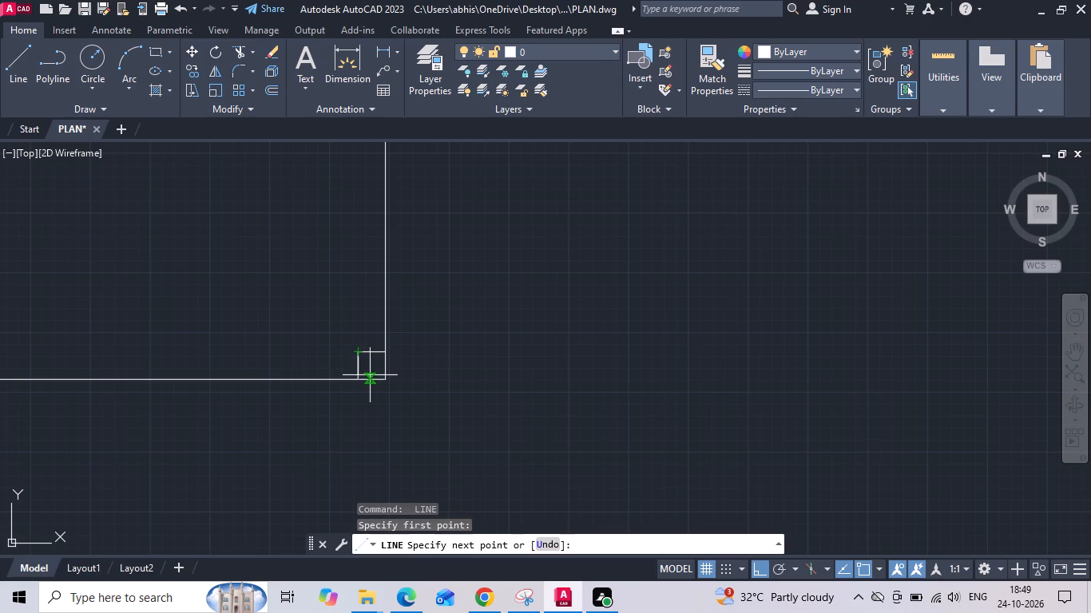
pyautogui.click(382, 379)
pyautogui.press('space')
pyautogui.press('space')
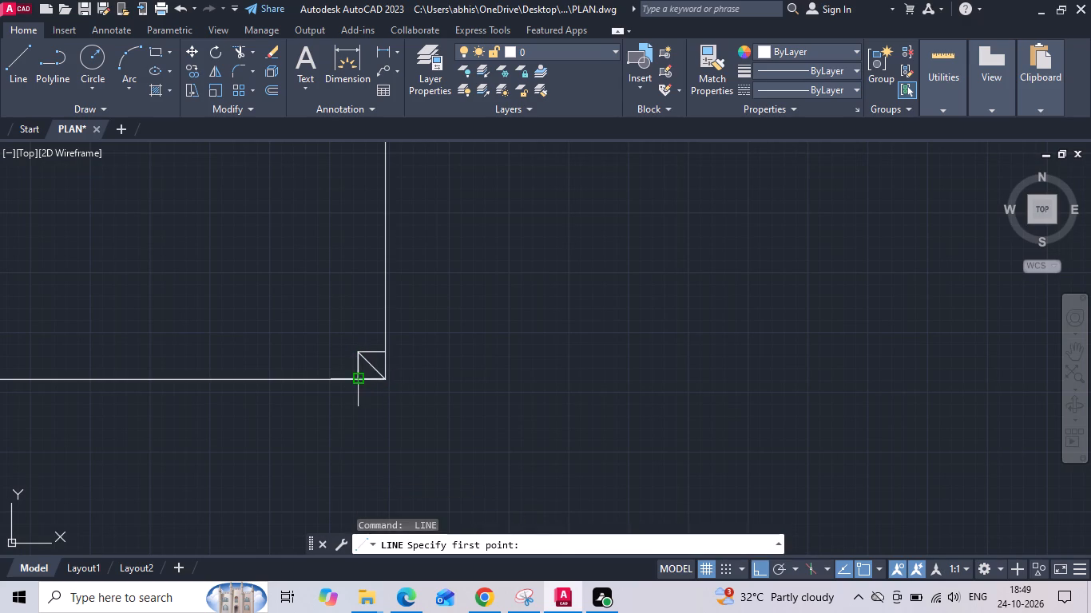
pyautogui.click(361, 374)
pyautogui.click(391, 349)
pyautogui.press('Escape')
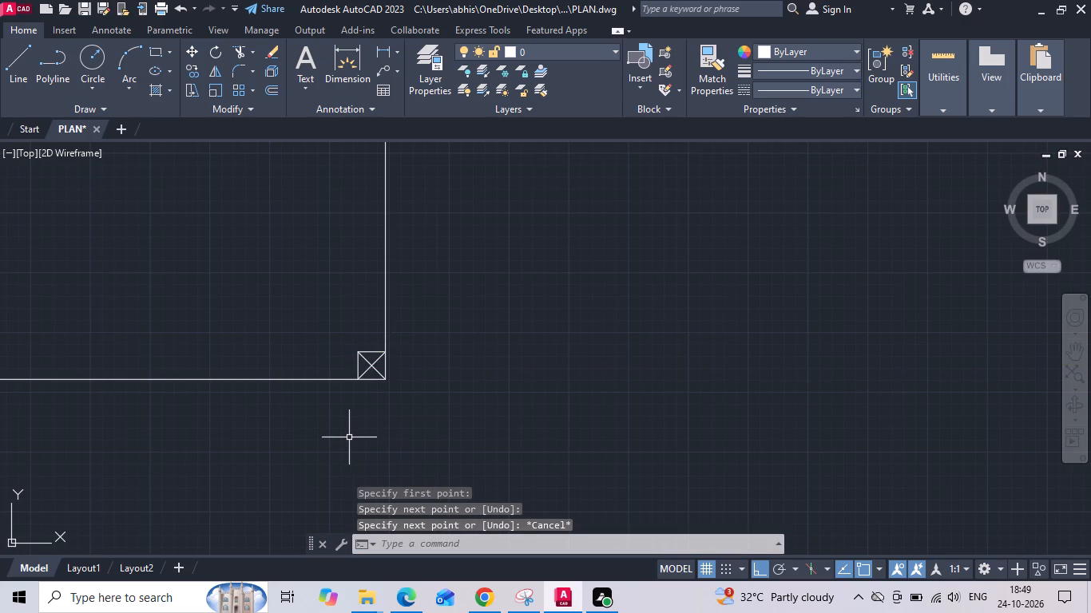
# Save the drawing.
pyautogui.hotkey('ctrl', 's')
pyautogui.hotkey('ctrl', 's')
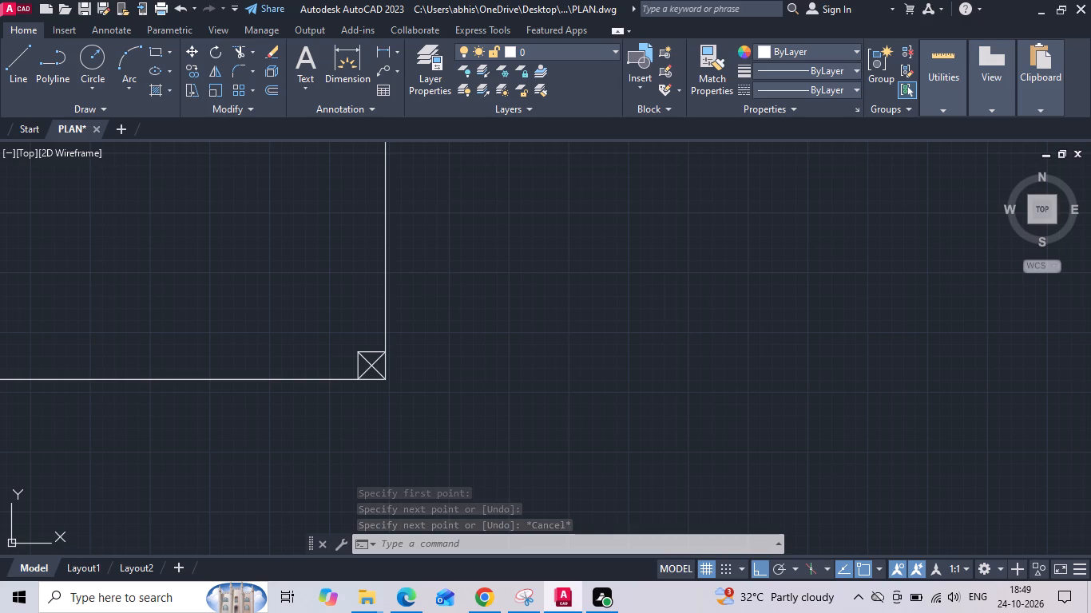
# Trim the overlapping line ends where the middle wall's upper face meets the right exterior wall's inner face.
pyautogui.scroll(-2, 517, 405)
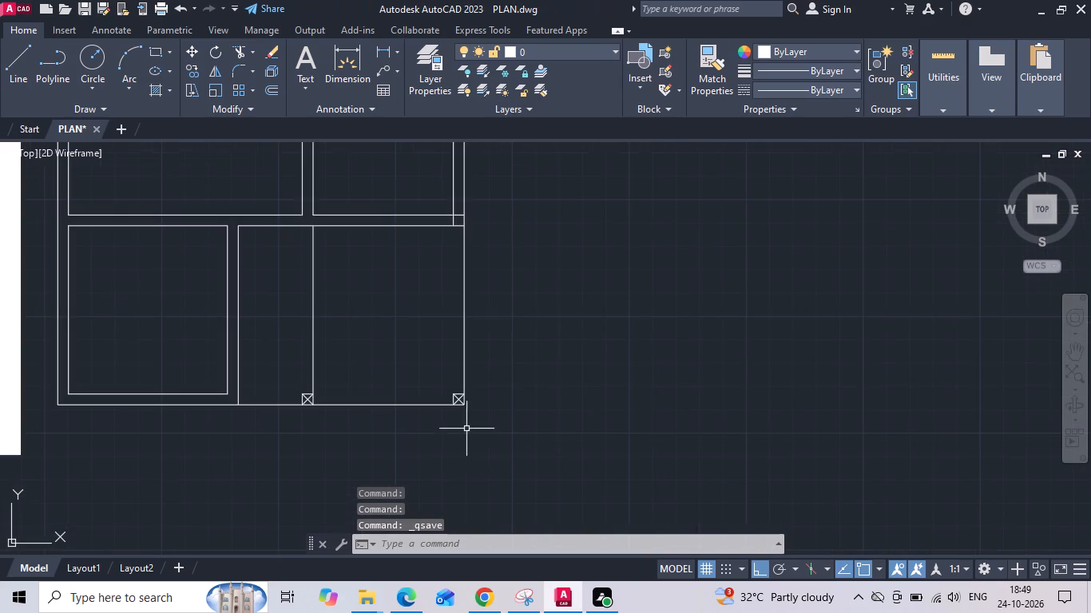
pyautogui.scroll(-2, 465, 428)
pyautogui.moveTo(422, 400); pyautogui.dragTo(456, 384, button='middle')
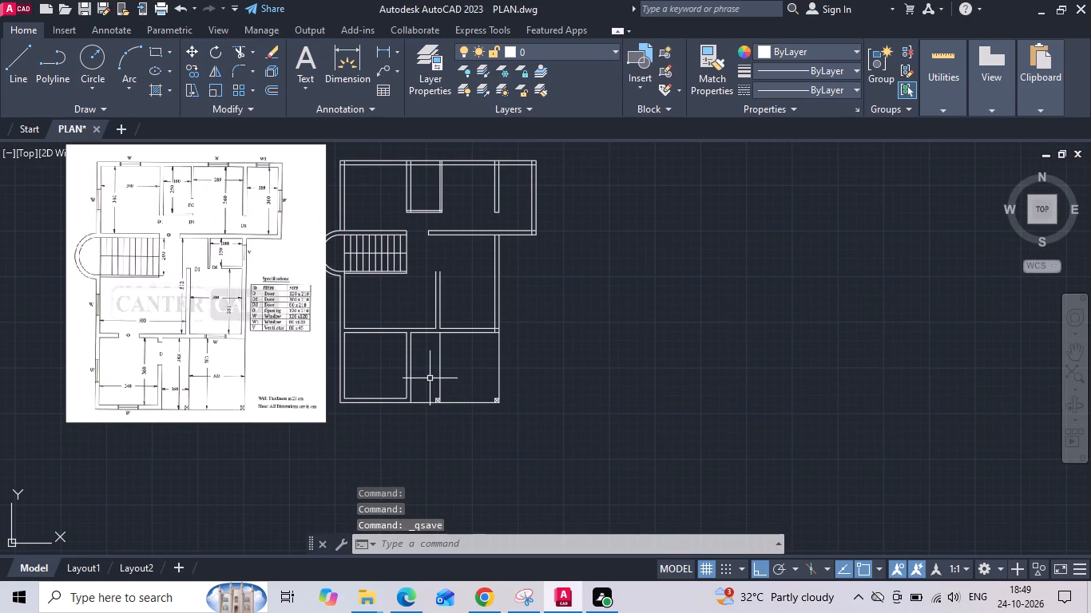
pyautogui.write('F')
pyautogui.press('space')
pyautogui.scroll(2, 486, 330)
pyautogui.press('Escape')
pyautogui.write('TR')
pyautogui.press('space')
pyautogui.press('space')
pyautogui.scroll(2, 494, 322)
pyautogui.click(508, 336)
pyautogui.click(524, 319)
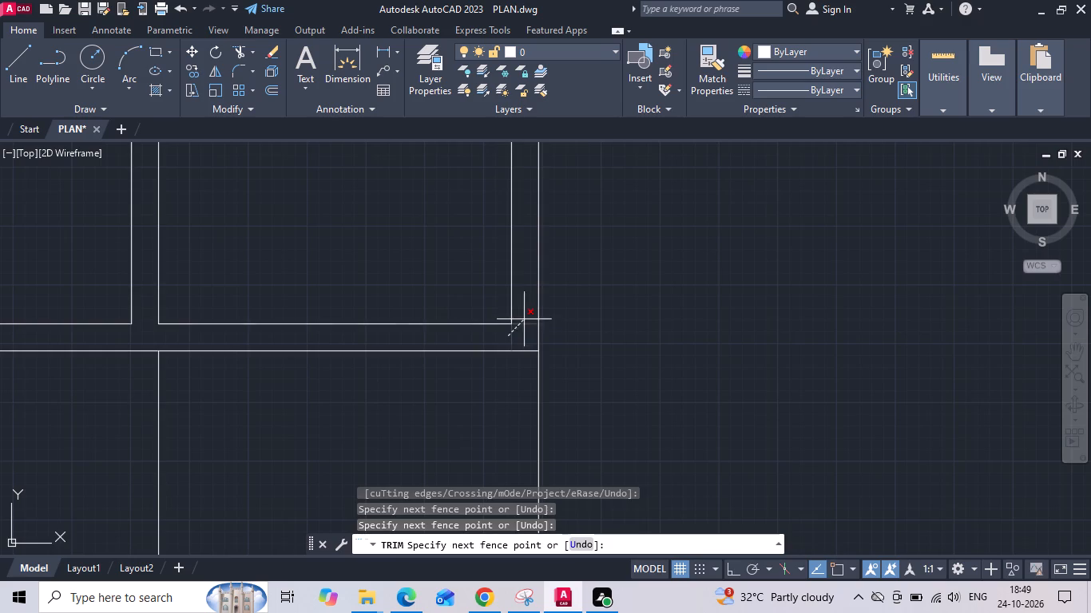
pyautogui.scroll(-3, 667, 345)
pyautogui.press('Escape')
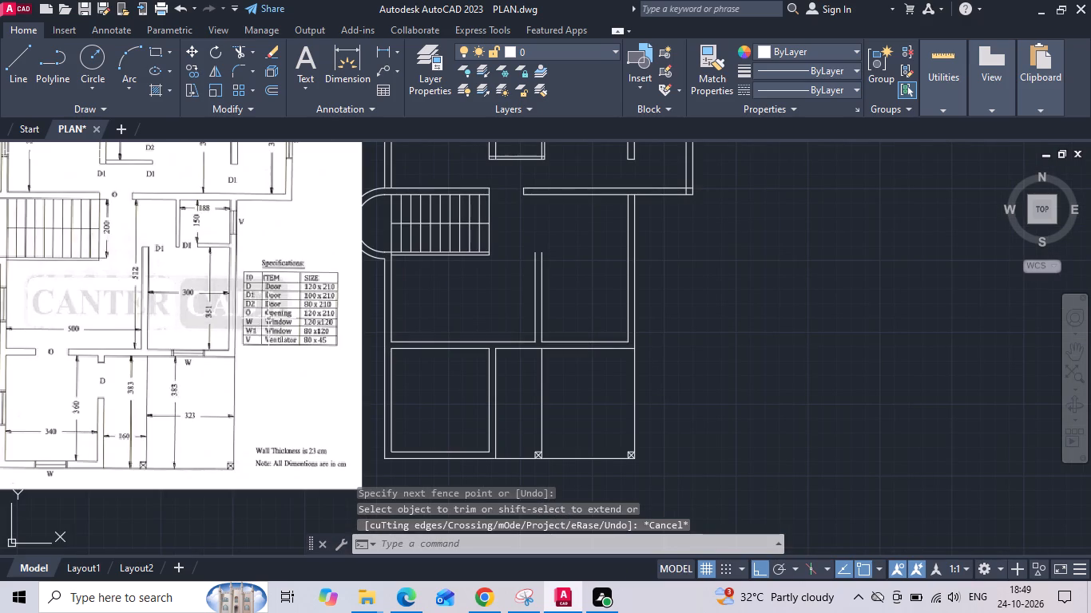
# Offset the upper face of the 300 cm wide room's bottom wall by 351 cm upward into the room.
pyautogui.scroll(1, 6, 279)
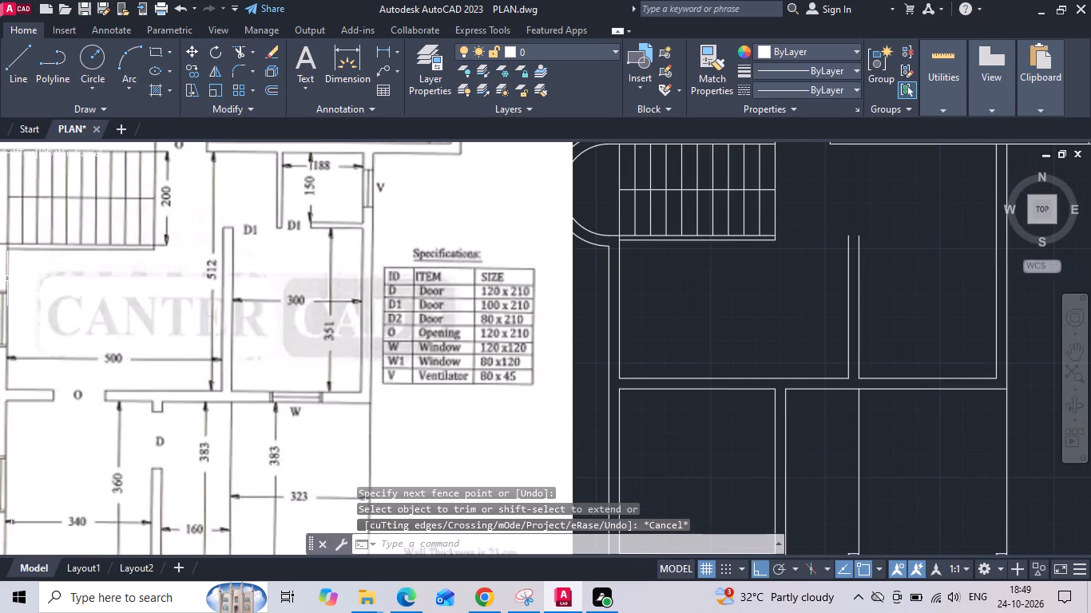
pyautogui.press('Escape')
pyautogui.press('o')
pyautogui.press('Return')
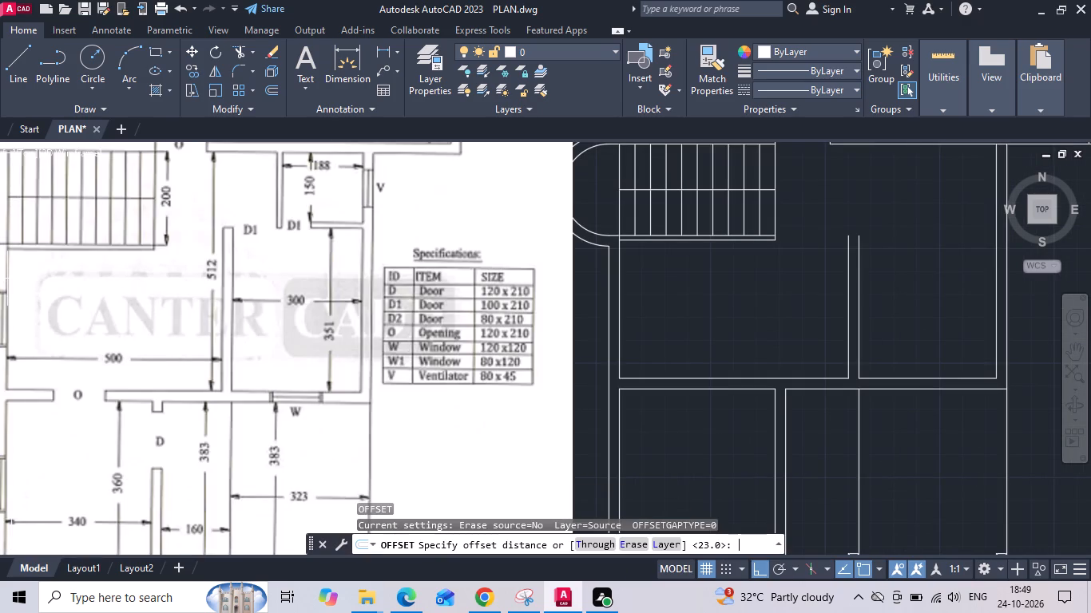
pyautogui.write('351')
pyautogui.press('Return')
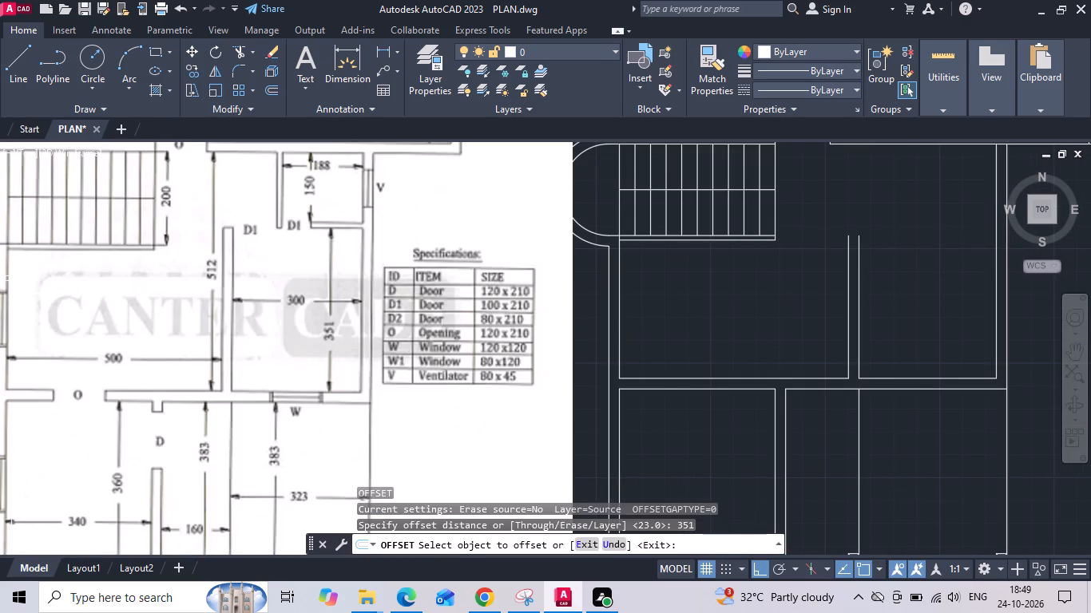
pyautogui.scroll(-1, 2, 348)
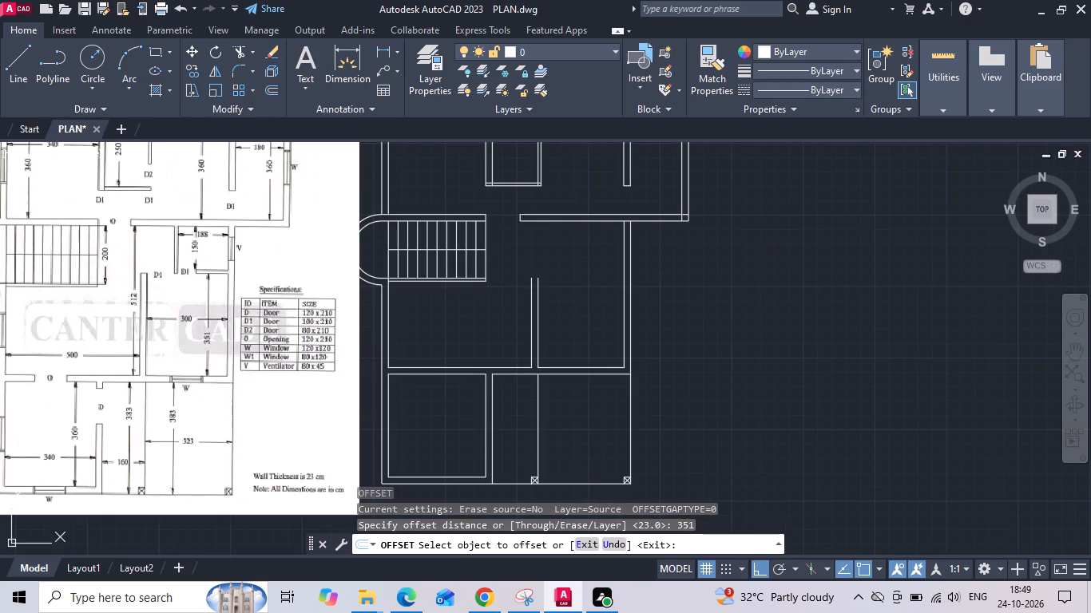
pyautogui.moveTo(579, 367); pyautogui.dragTo(579, 349)
pyautogui.click(589, 280)
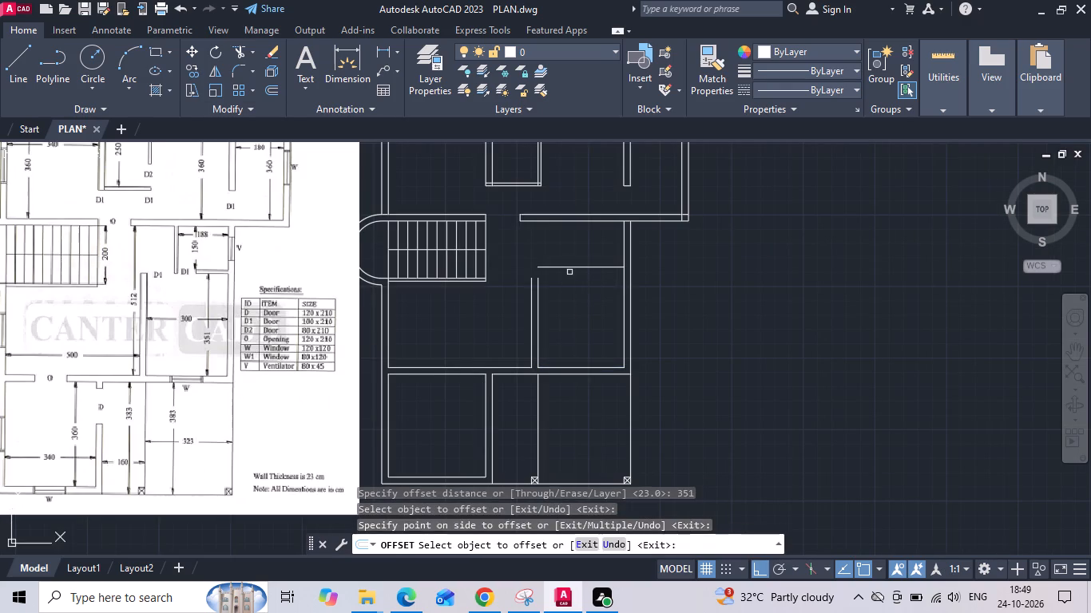
pyautogui.press('Escape')
# Offset the lower face of the upper rooms' bottom wall by 150 cm downward.
pyautogui.scroll(1, 555, 257)
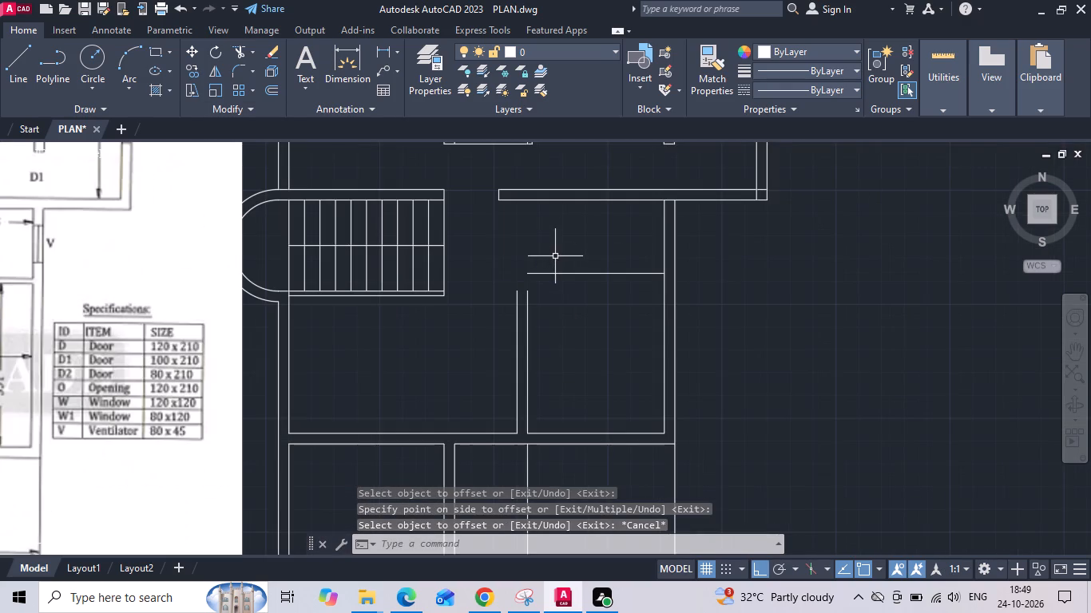
pyautogui.moveTo(457, 268); pyautogui.dragTo(557, 299, button='middle')
pyautogui.press('Escape')
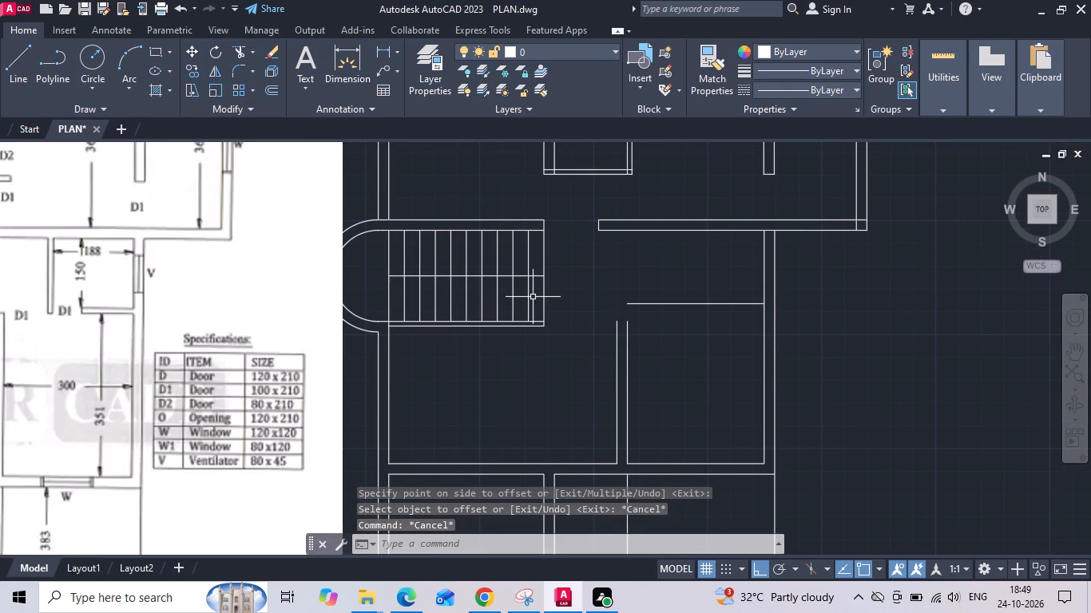
pyautogui.press('o')
pyautogui.press('Return')
pyautogui.write('150')
pyautogui.press('Return')
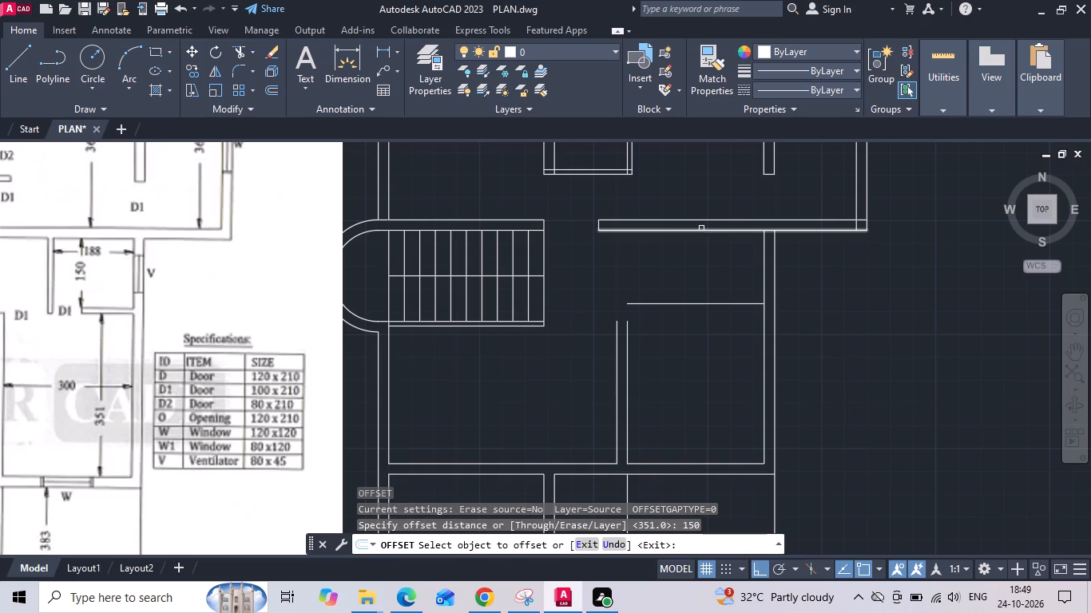
pyautogui.moveTo(701, 228); pyautogui.dragTo(704, 235)
pyautogui.click(696, 271)
pyautogui.press('Escape')
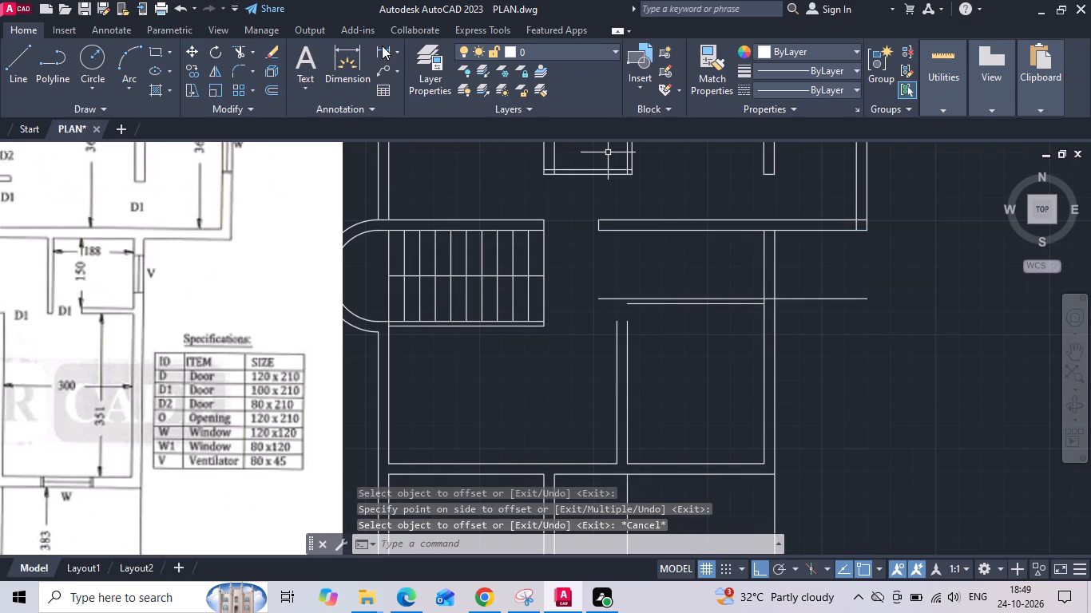
# Measure the gap between the 150 cm and 351 cm offset lines.
pyautogui.click(381, 45)
pyautogui.scroll(2, 672, 292)
pyautogui.click(672, 307)
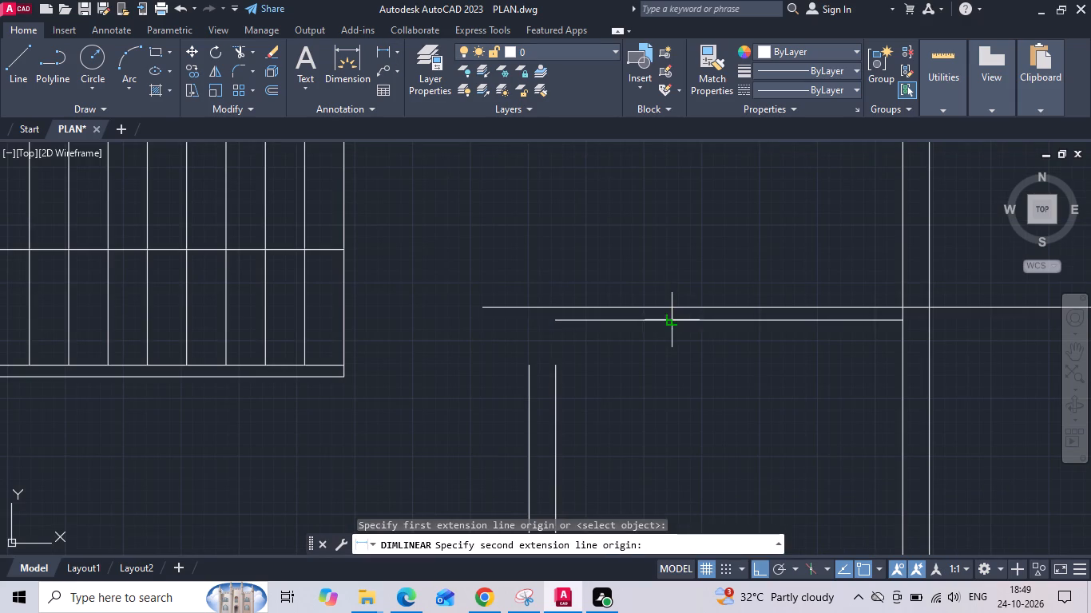
pyautogui.click(672, 320)
pyautogui.scroll(-3, 672, 320)
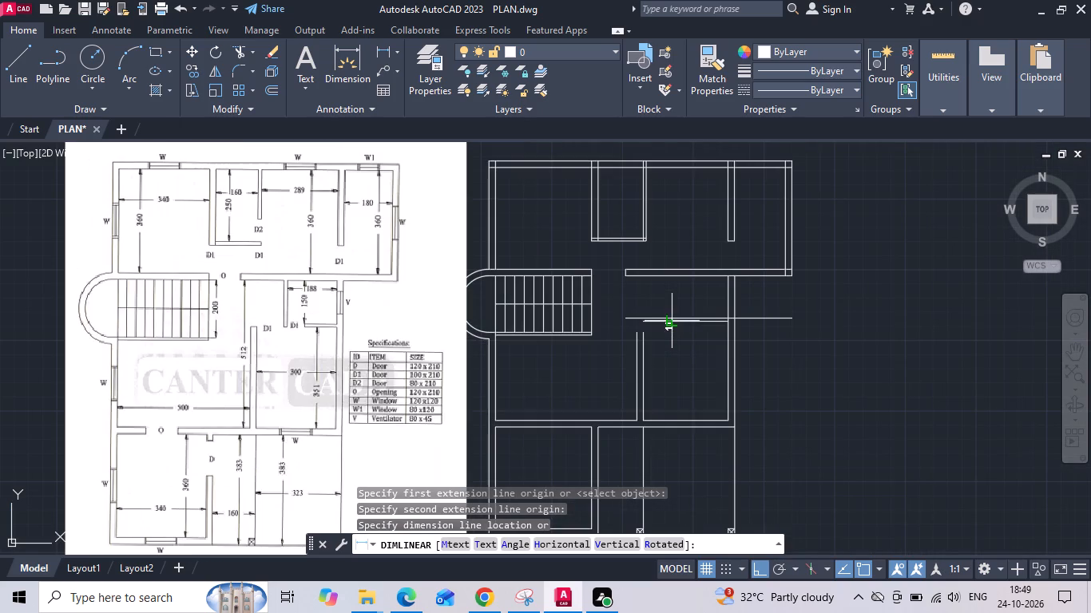
pyautogui.press('Escape')
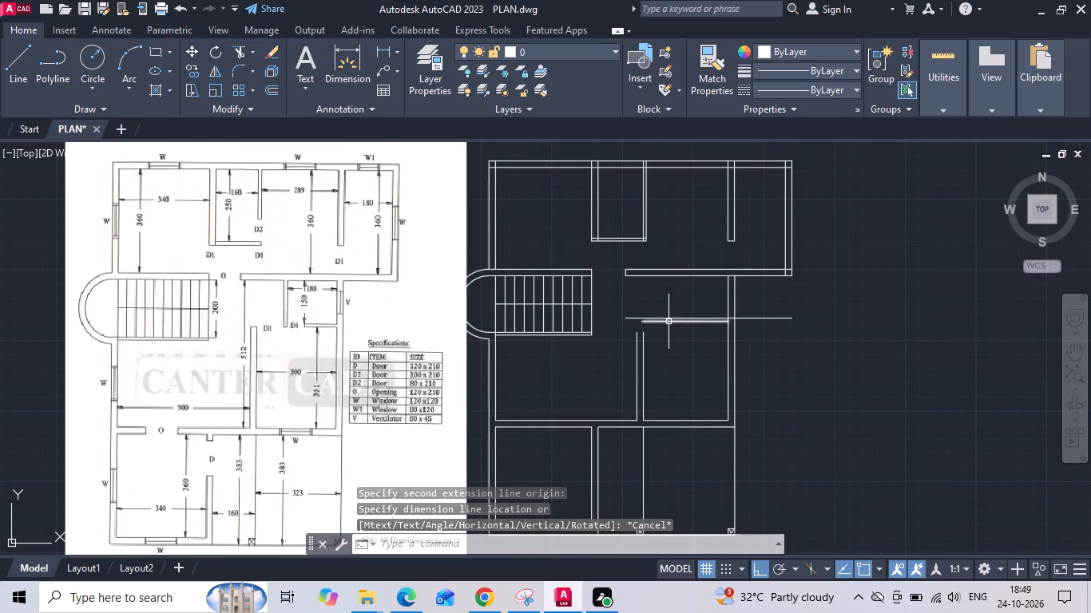
# Measure the thickness of the small upper room's bottom partition wall for comparison.
pyautogui.scroll(3, 618, 223)
pyautogui.press('space')
pyautogui.click(588, 279)
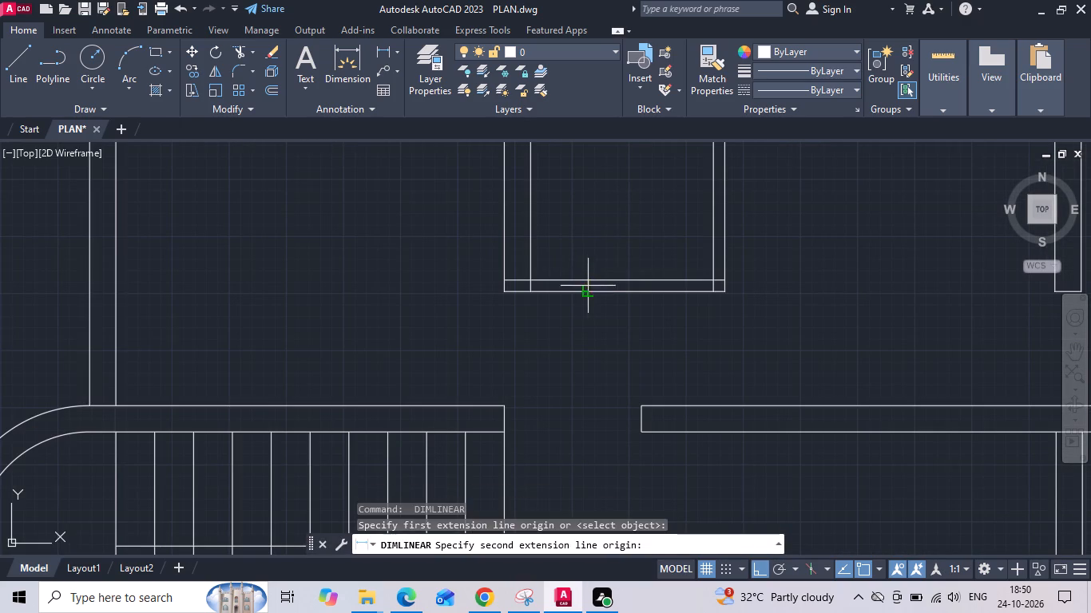
pyautogui.click(586, 294)
pyautogui.press('Escape')
# Move the 351 cm offset line 1 cm upward, toward the 150 cm offset line.
pyautogui.scroll(-5, 585, 293)
pyautogui.scroll(2, 600, 321)
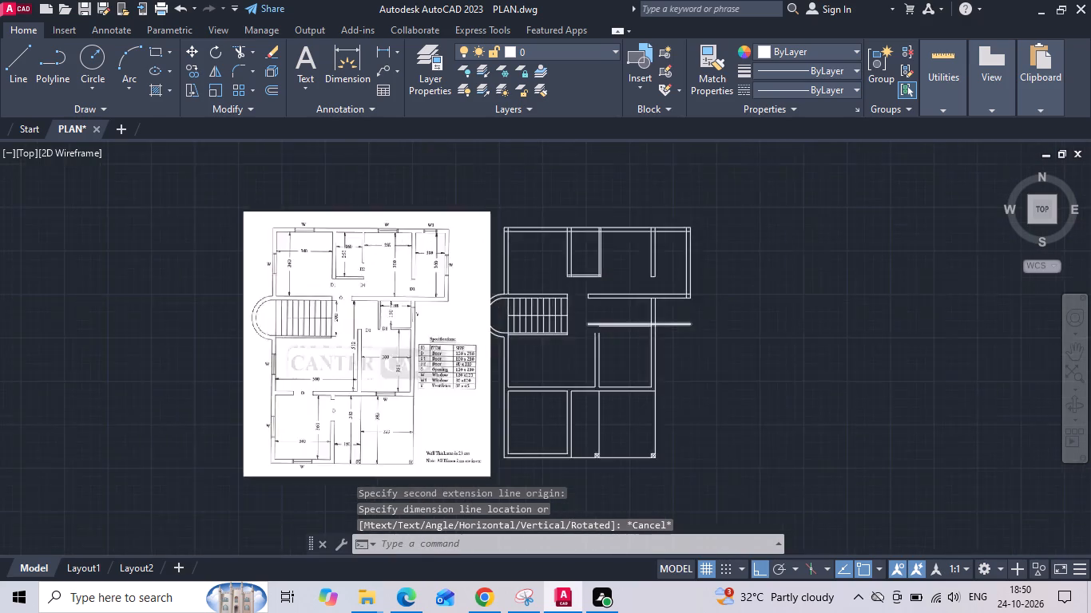
pyautogui.scroll(1, 598, 322)
pyautogui.moveTo(634, 334); pyautogui.dragTo(688, 303, button='middle')
pyautogui.scroll(2, 689, 302)
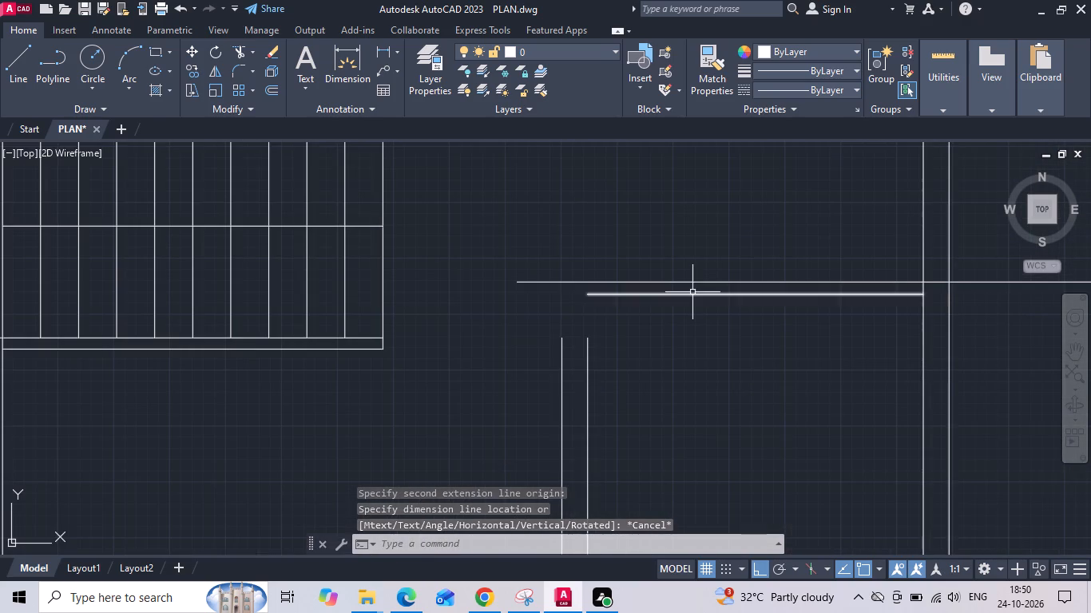
pyautogui.click(692, 292)
pyautogui.rightClick(692, 292)
pyautogui.click(716, 294)
pyautogui.click(699, 393)
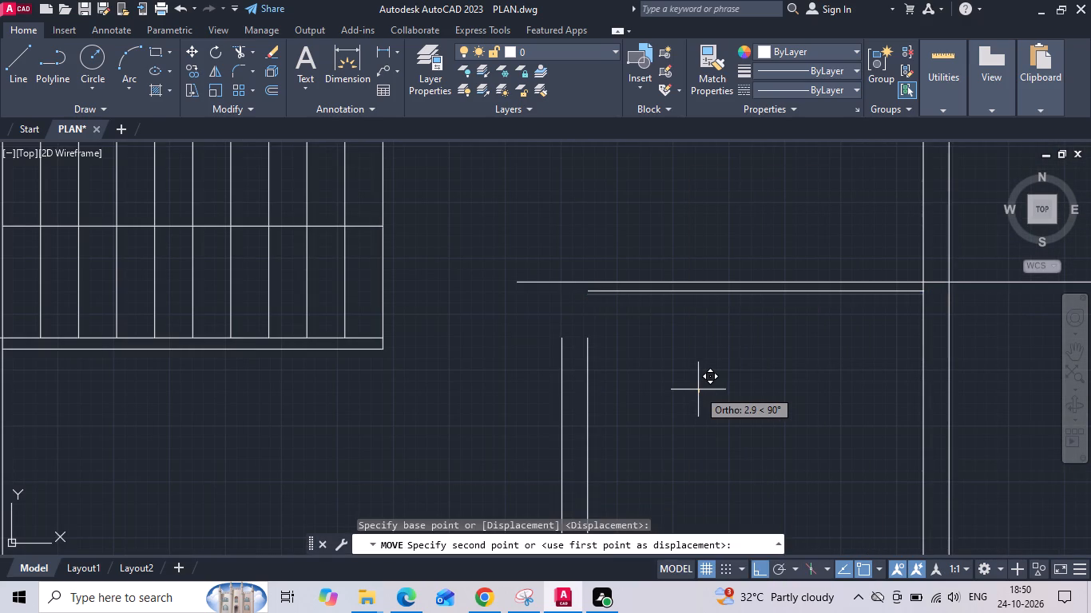
pyautogui.write('1')
pyautogui.press('space')
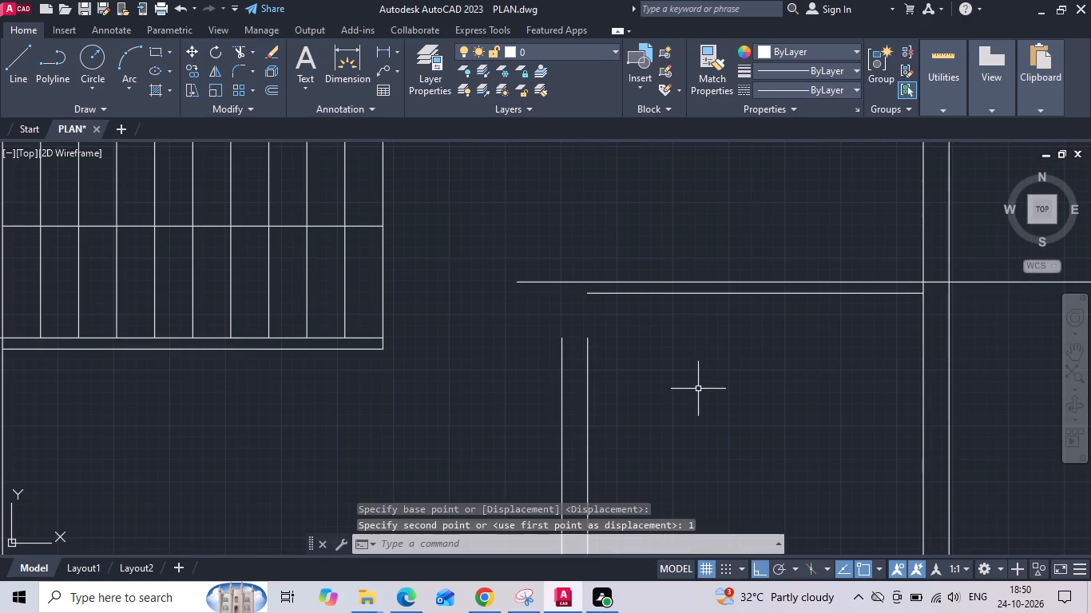
pyautogui.scroll(-2, 698, 389)
pyautogui.middleClick(698, 390)
pyautogui.press('Escape')
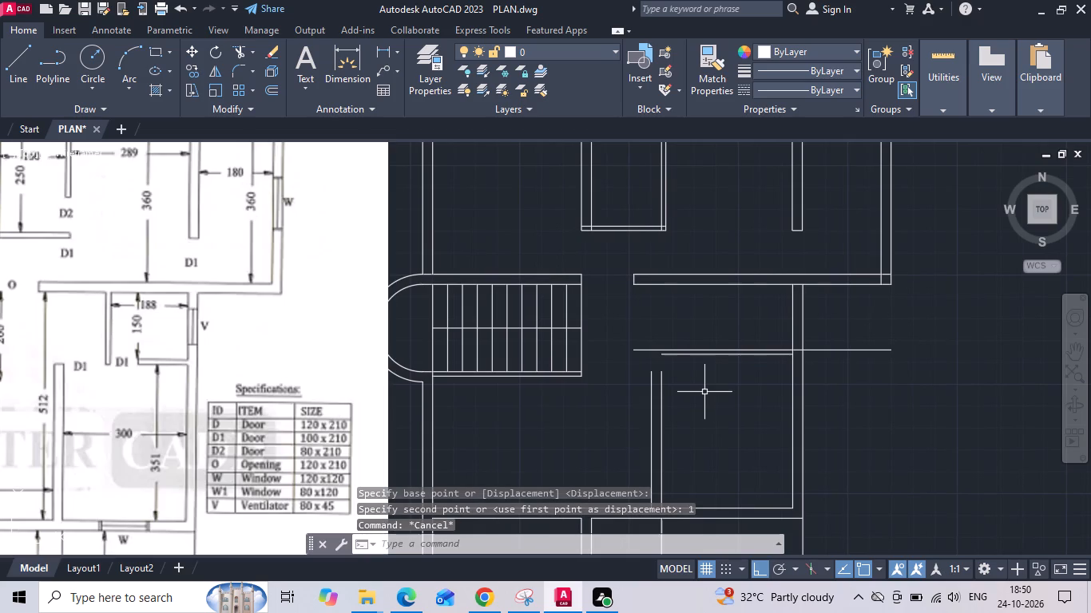
# Offset the inner face of the 300 cm wide room's outer wall by 188 cm toward the staircase.
pyautogui.press('o')
pyautogui.press('Return')
pyautogui.write('188')
pyautogui.press('Return')
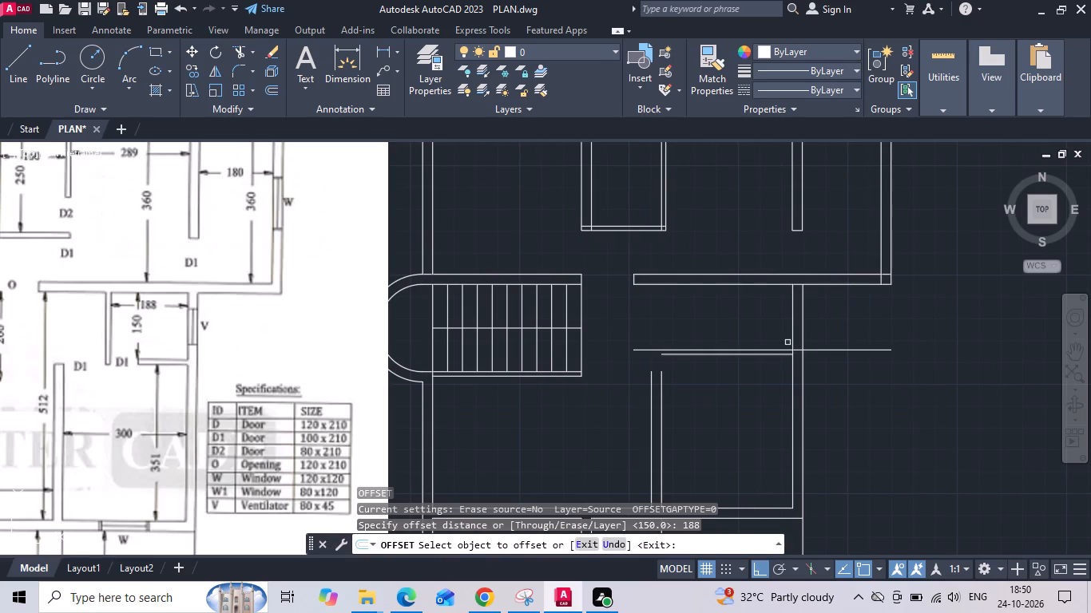
pyautogui.click(791, 322)
pyautogui.click(748, 337)
pyautogui.press('Escape')
# Offset the 188 cm line by 10 cm toward the staircase to give the small room's partition its thickness.
pyautogui.press('o')
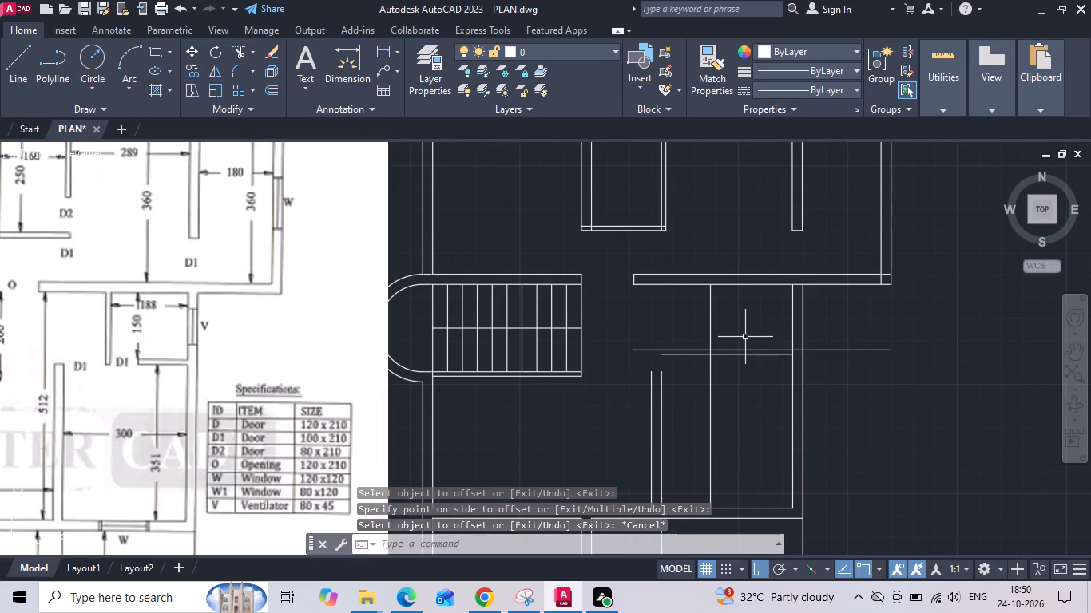
pyautogui.press('Return')
pyautogui.write('10')
pyautogui.press('Return')
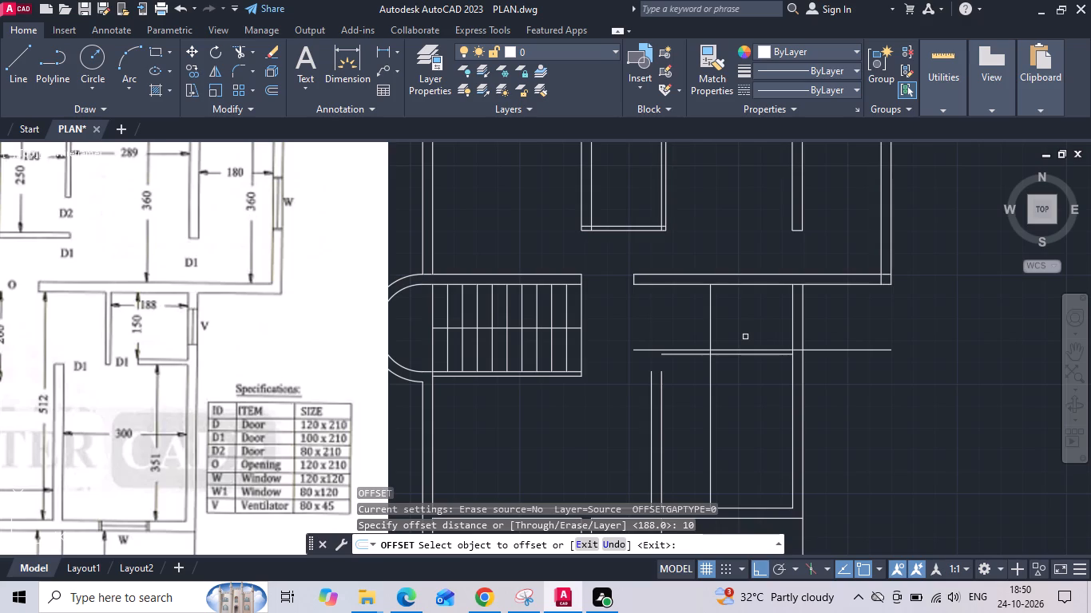
pyautogui.click(708, 323)
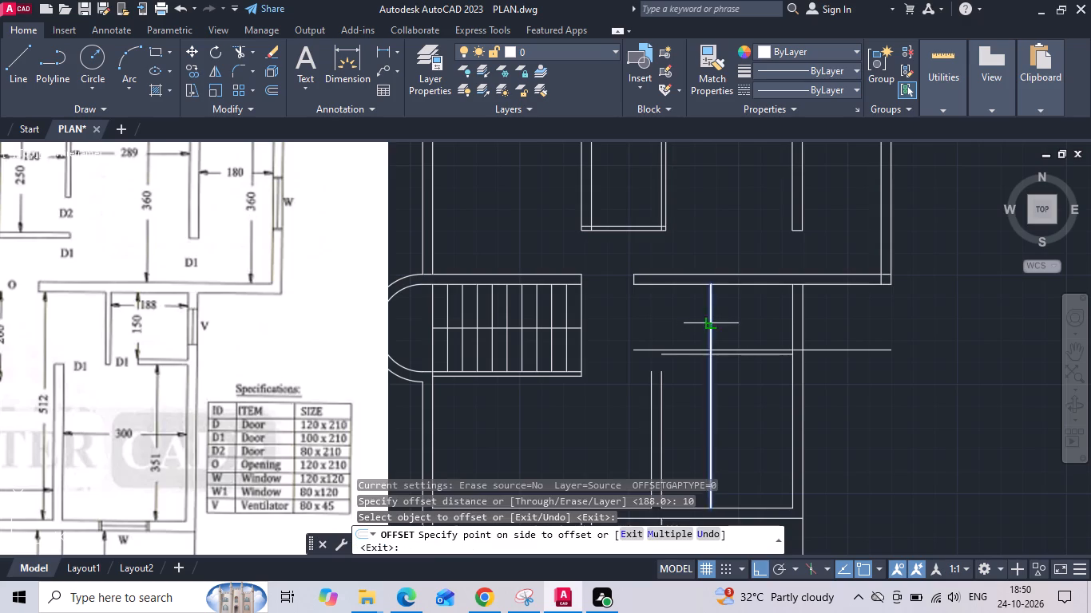
pyautogui.click(664, 323)
pyautogui.press('Escape')
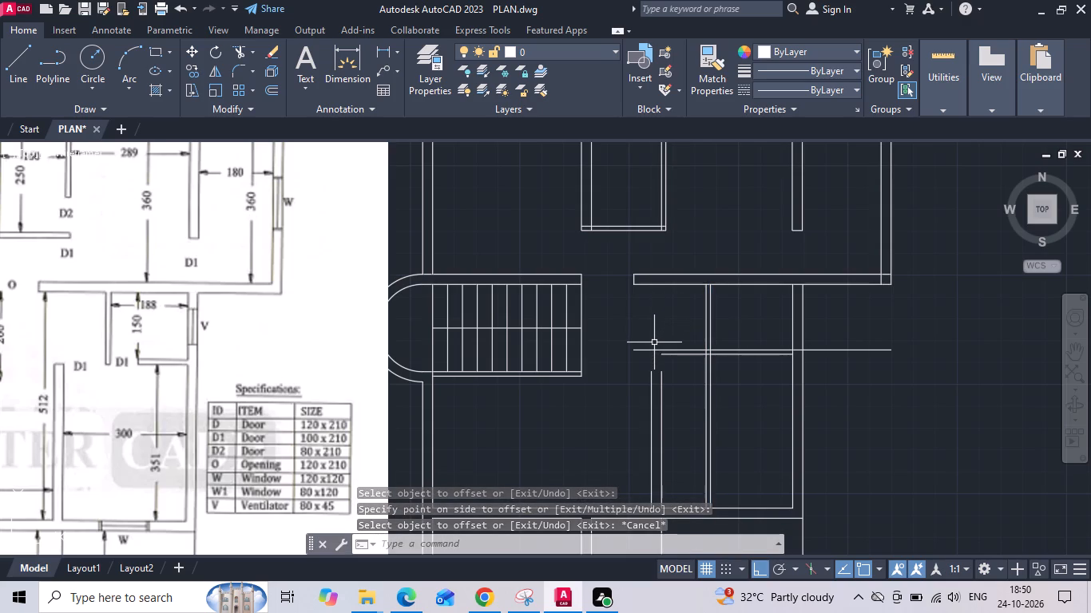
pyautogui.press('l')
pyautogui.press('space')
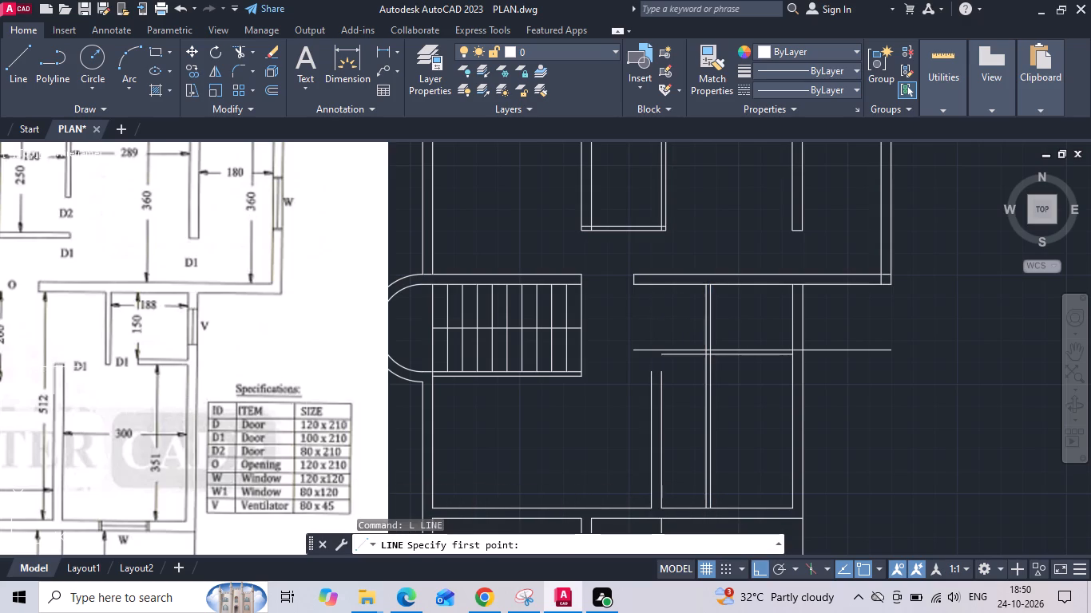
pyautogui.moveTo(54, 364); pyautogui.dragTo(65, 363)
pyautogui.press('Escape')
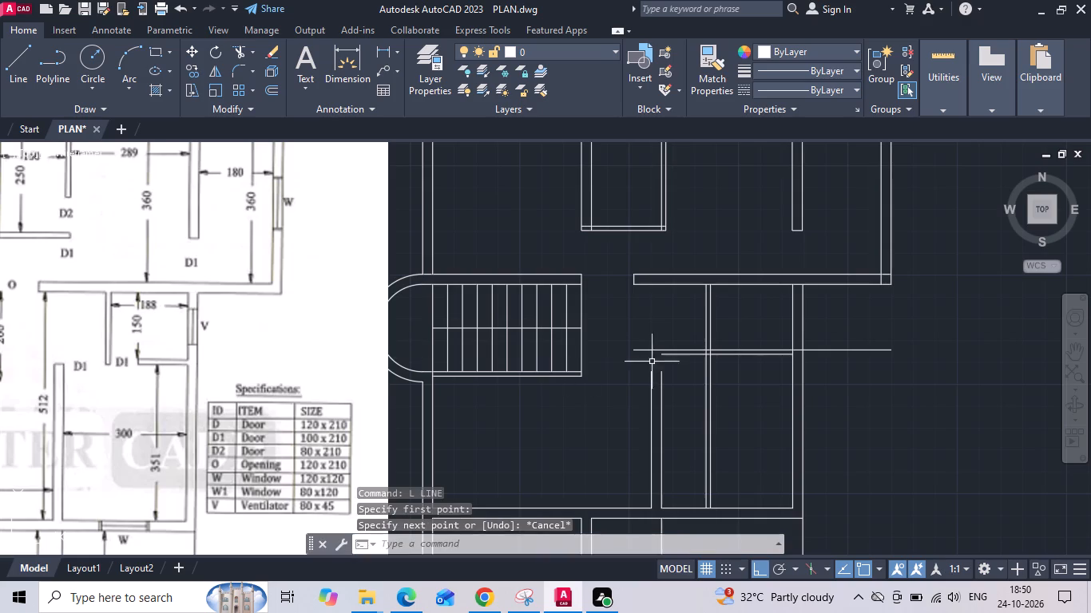
# Extend the 351 cm line to the staircase and both faces of the 300 cm room's staircase-side wall up to it.
pyautogui.scroll(2, 665, 362)
pyautogui.write('EX')
pyautogui.press('space')
pyautogui.moveTo(670, 409); pyautogui.dragTo(604, 411)
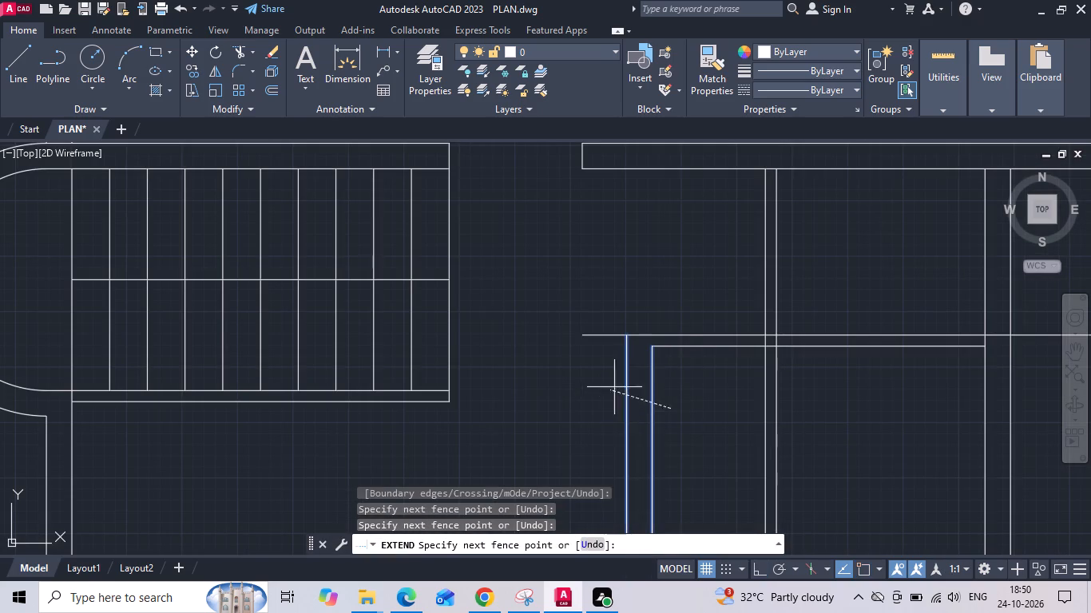
pyautogui.click(664, 342)
pyautogui.moveTo(672, 427); pyautogui.dragTo(605, 431)
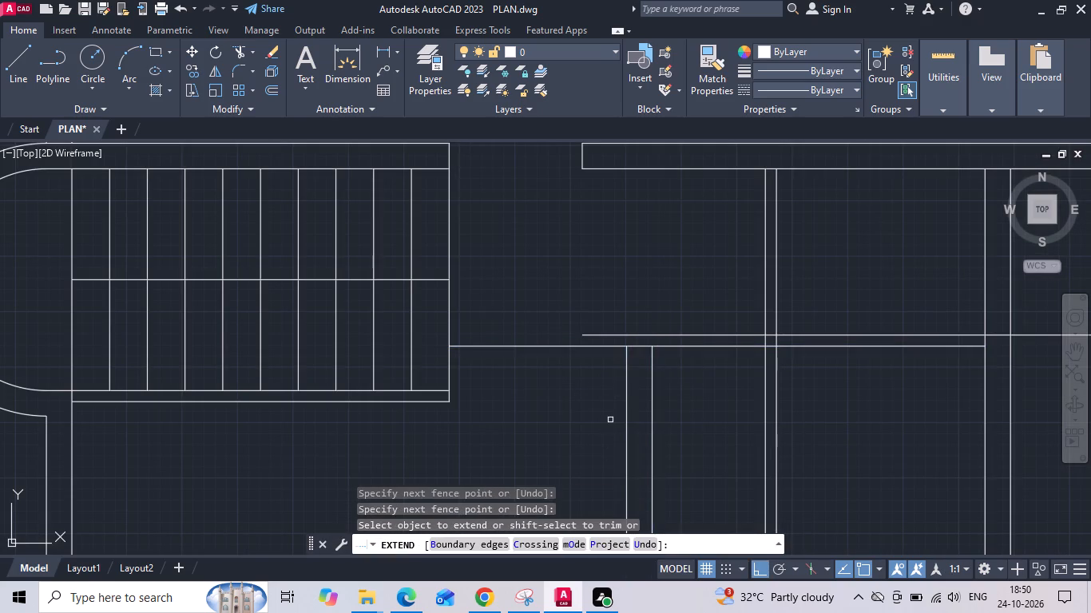
pyautogui.press('Escape')
# Trim the excess lines around the 300 cm room's staircase-side wall end and the 188 by 150 room's lower-left corner.
pyautogui.write('TR')
pyautogui.press('space')
pyautogui.moveTo(597, 379); pyautogui.dragTo(674, 297)
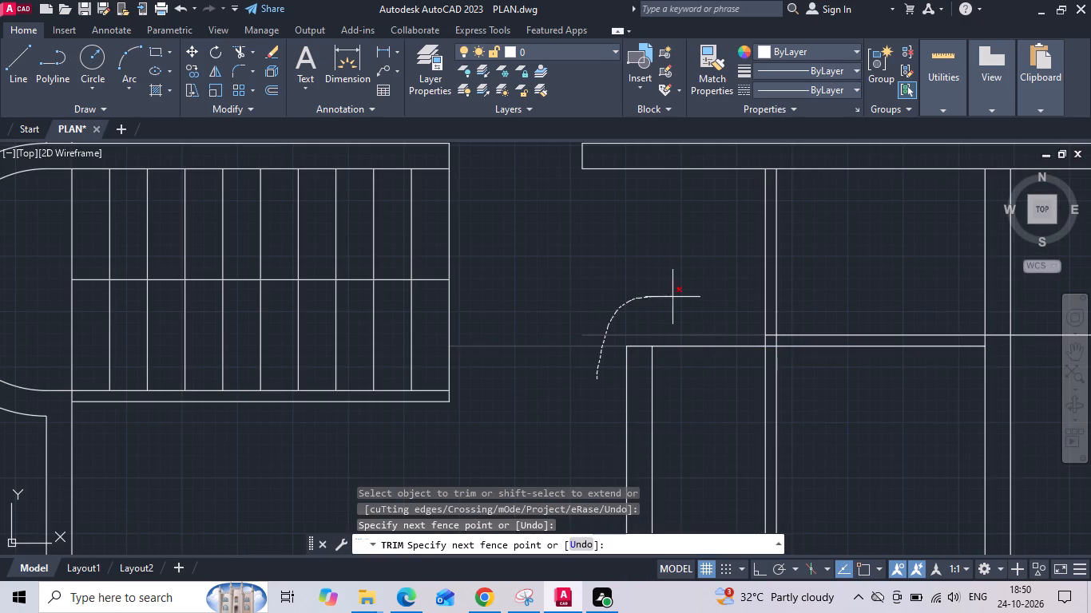
pyautogui.moveTo(674, 297); pyautogui.dragTo(819, 403)
# Trim the crossing lines where the 188 by 150 room's walls meet, at its partition top and at the upper rooms' lower-right corner.
pyautogui.moveTo(978, 338); pyautogui.dragTo(934, 343, button='middle')
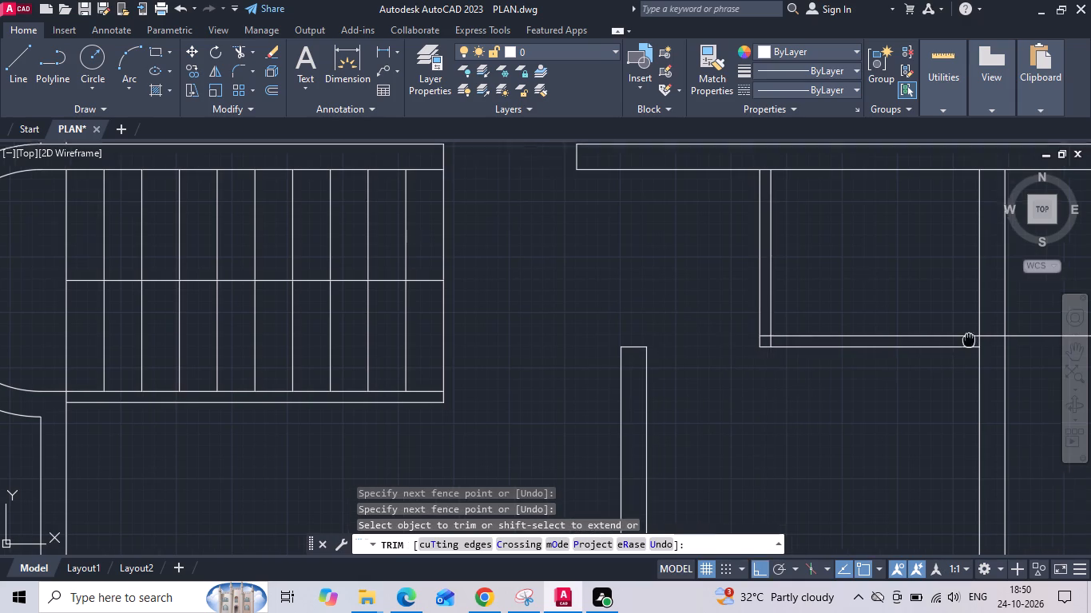
pyautogui.moveTo(934, 343); pyautogui.dragTo(700, 348, button='middle')
pyautogui.scroll(1, 716, 345)
pyautogui.moveTo(699, 350); pyautogui.dragTo(707, 350)
pyautogui.click(720, 341)
pyautogui.scroll(-1, 725, 381)
pyautogui.click(725, 383)
pyautogui.click(723, 195)
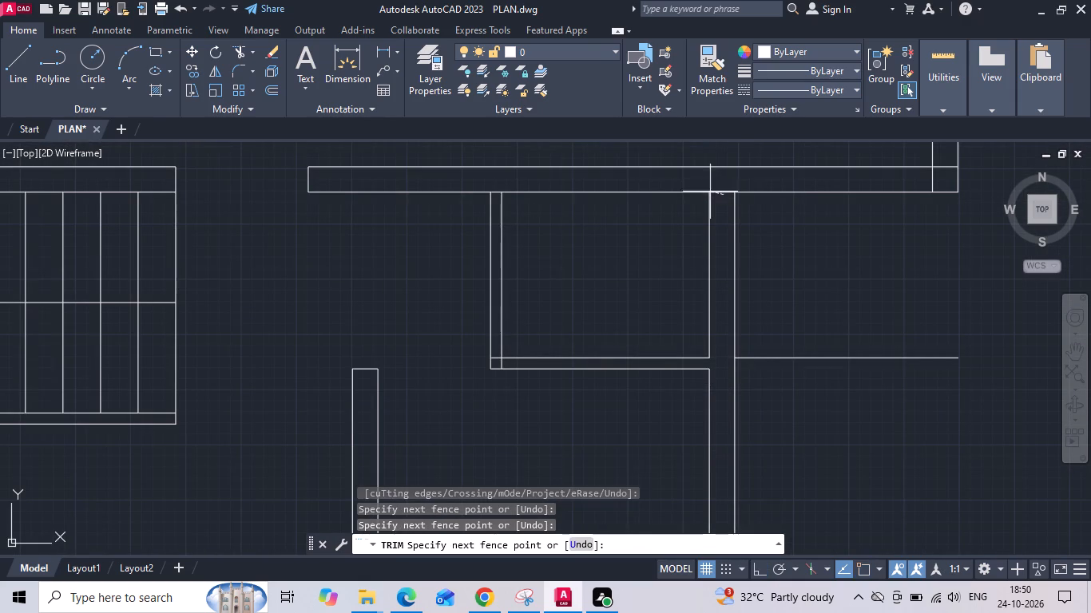
pyautogui.click(690, 176)
pyautogui.click(495, 192)
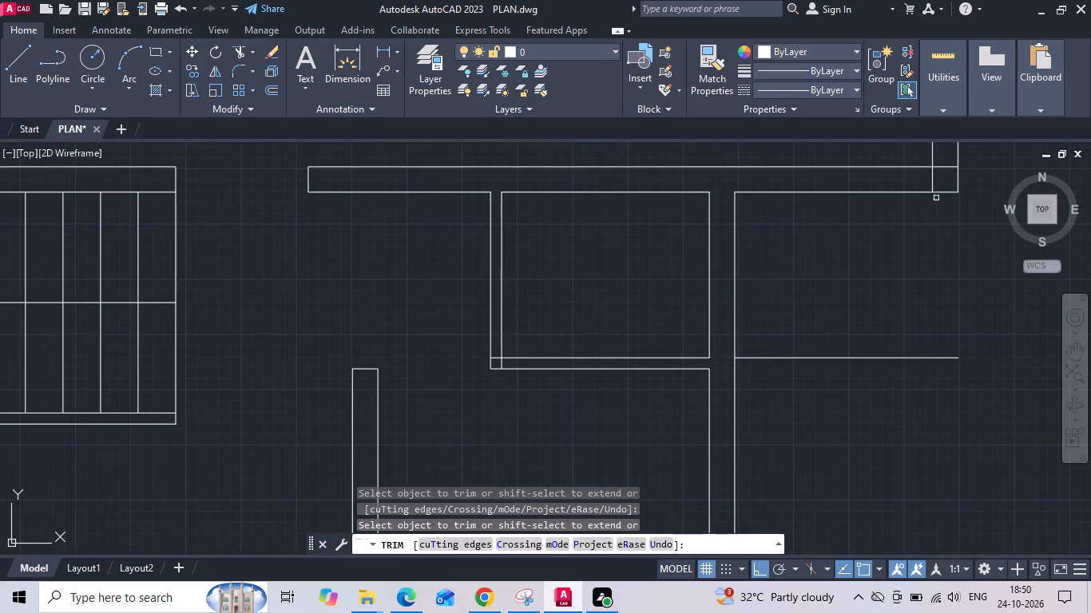
pyautogui.click(950, 166)
pyautogui.click(934, 175)
pyautogui.press('Escape')
# Delete the leftover horizontal line outside the 188 by 150 room's outer wall.
pyautogui.moveTo(889, 269); pyautogui.dragTo(854, 330)
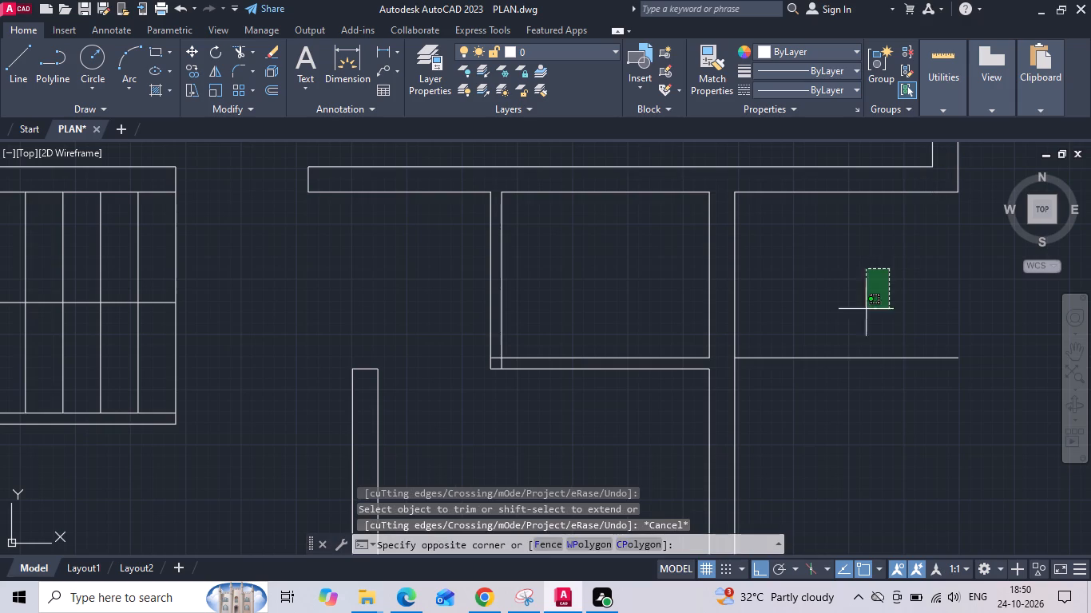
pyautogui.moveTo(854, 330); pyautogui.dragTo(827, 376)
pyautogui.click(819, 389)
pyautogui.press('Delete')
# Trim the overlapping lines at the top wall's two outer corners and the partition line ends inside the top wall.
pyautogui.scroll(-3, 819, 391)
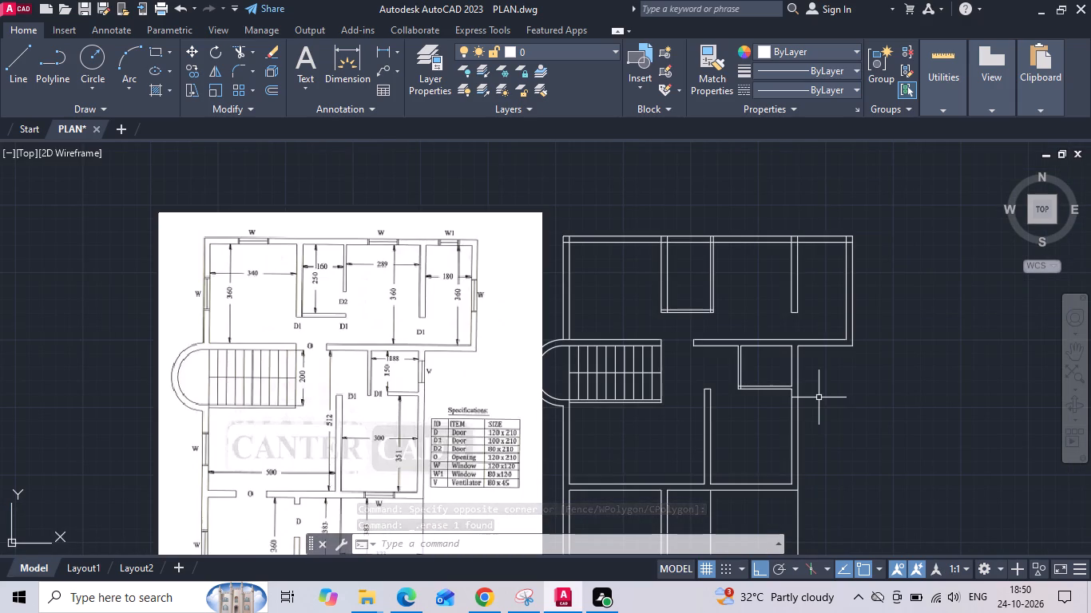
pyautogui.scroll(2, 834, 228)
pyautogui.write('TR')
pyautogui.press('space')
pyautogui.press('space')
pyautogui.scroll(1, 871, 270)
pyautogui.moveTo(869, 259); pyautogui.dragTo(869, 265)
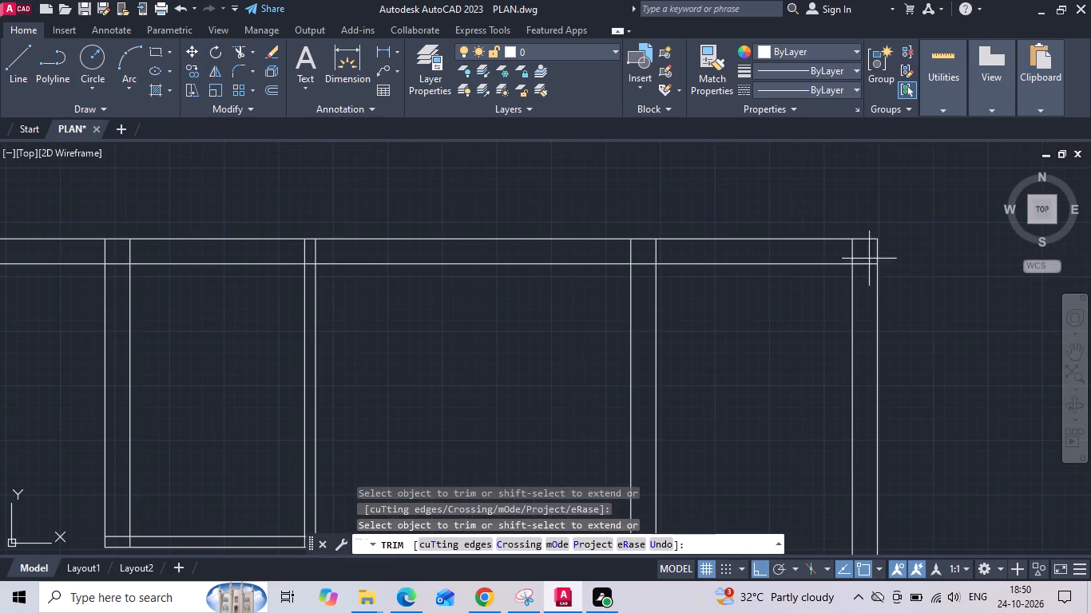
pyautogui.moveTo(869, 265); pyautogui.dragTo(869, 271)
pyautogui.click(869, 279)
pyautogui.click(866, 251)
pyautogui.scroll(-1, 839, 252)
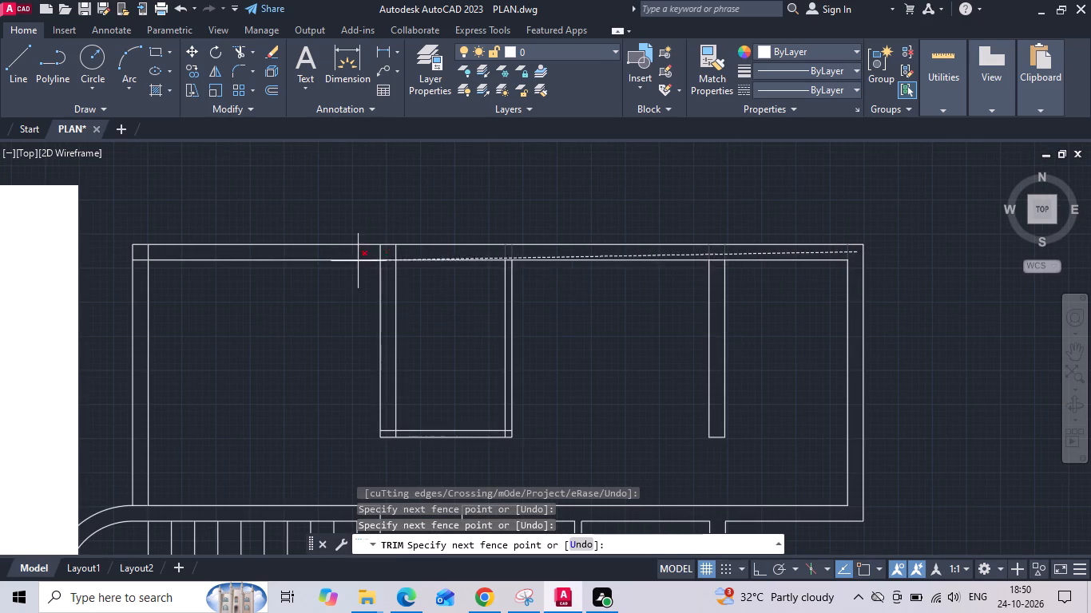
pyautogui.scroll(2, 140, 253)
pyautogui.click(140, 253)
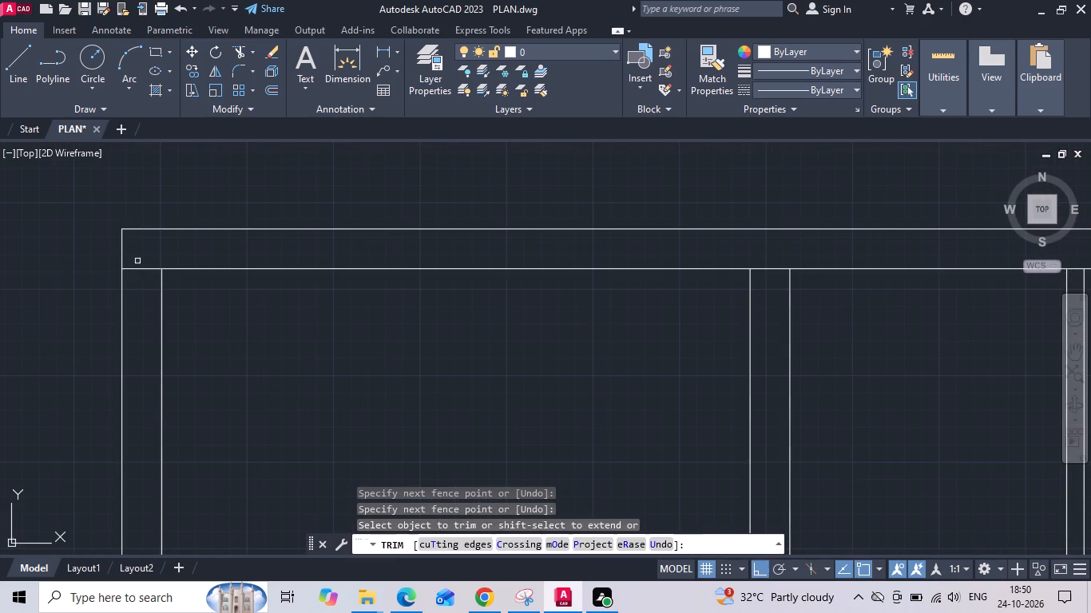
pyautogui.click(137, 268)
# Trim the top wall's inner face across the thickness of each of the three upper partitions.
pyautogui.scroll(-1, 144, 269)
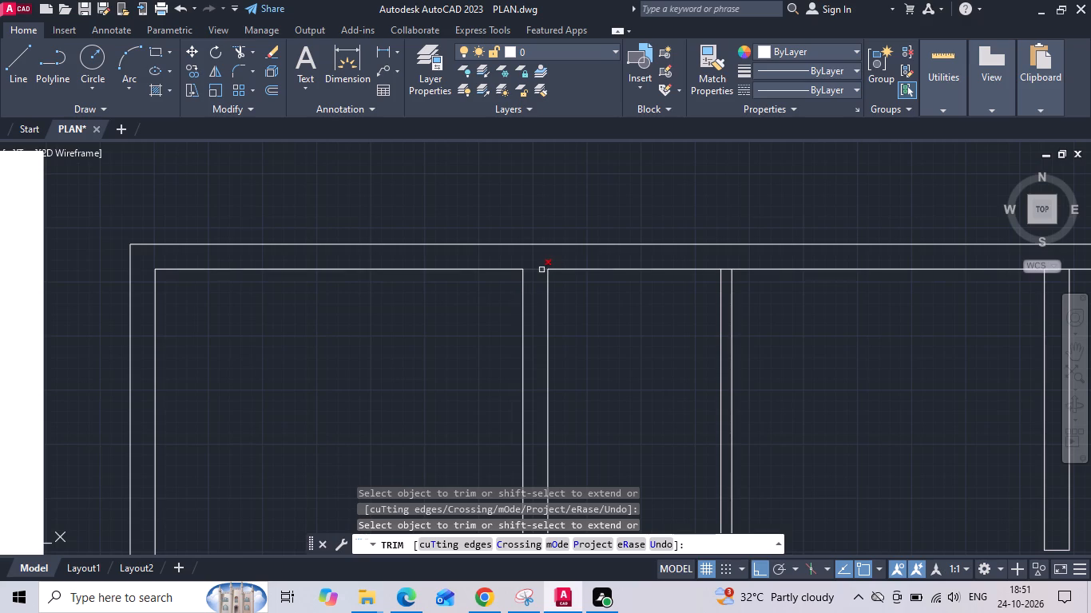
pyautogui.click(542, 270)
pyautogui.scroll(1, 724, 262)
pyautogui.click(725, 265)
pyautogui.click(727, 283)
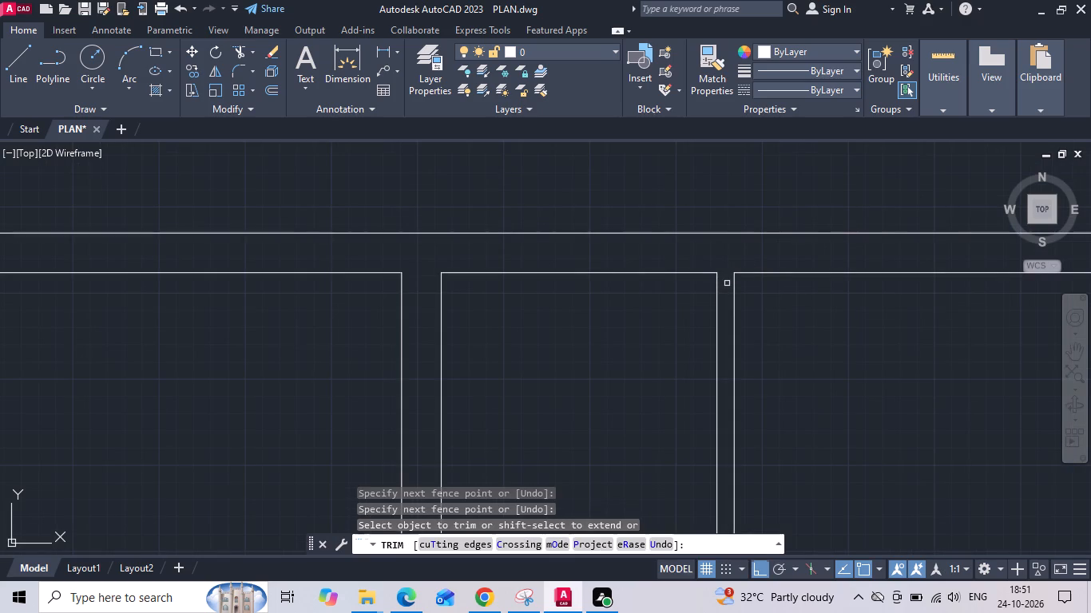
pyautogui.scroll(-2, 623, 260)
pyautogui.scroll(1, 879, 260)
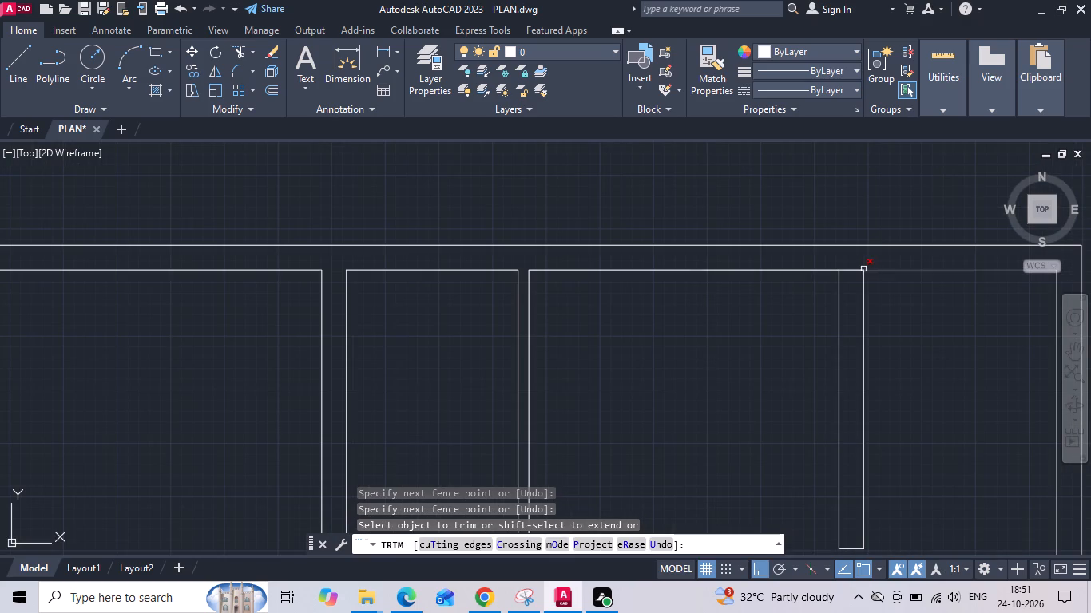
pyautogui.click(859, 269)
# Trim the overlapping lines at the lower corners of the 160 by 250 upper room's walls.
pyautogui.scroll(-2, 849, 260)
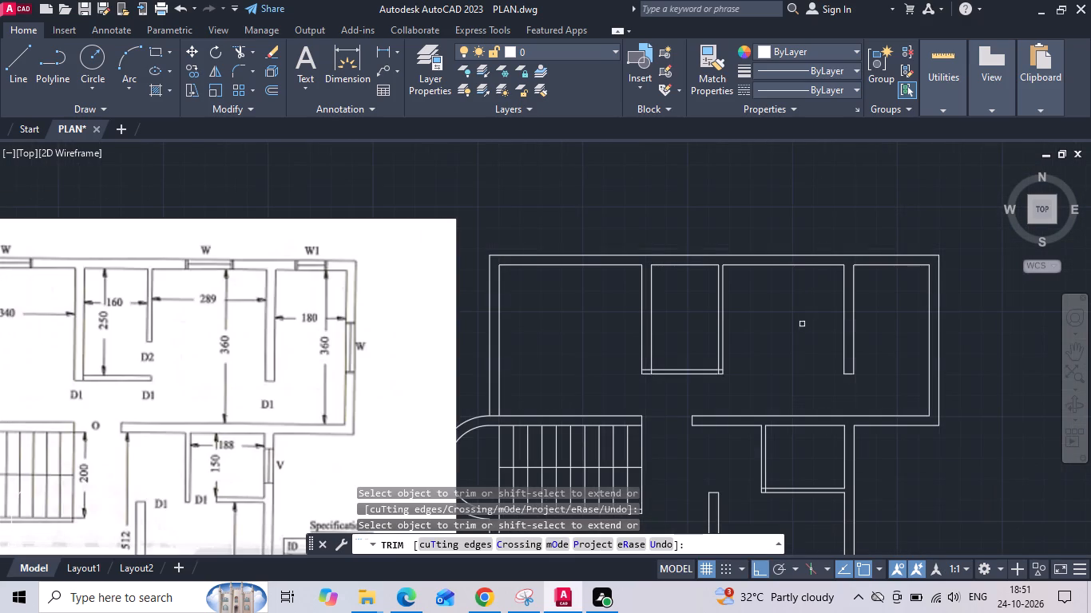
pyautogui.scroll(-1, 760, 356)
pyautogui.scroll(4, 749, 366)
pyautogui.click(684, 379)
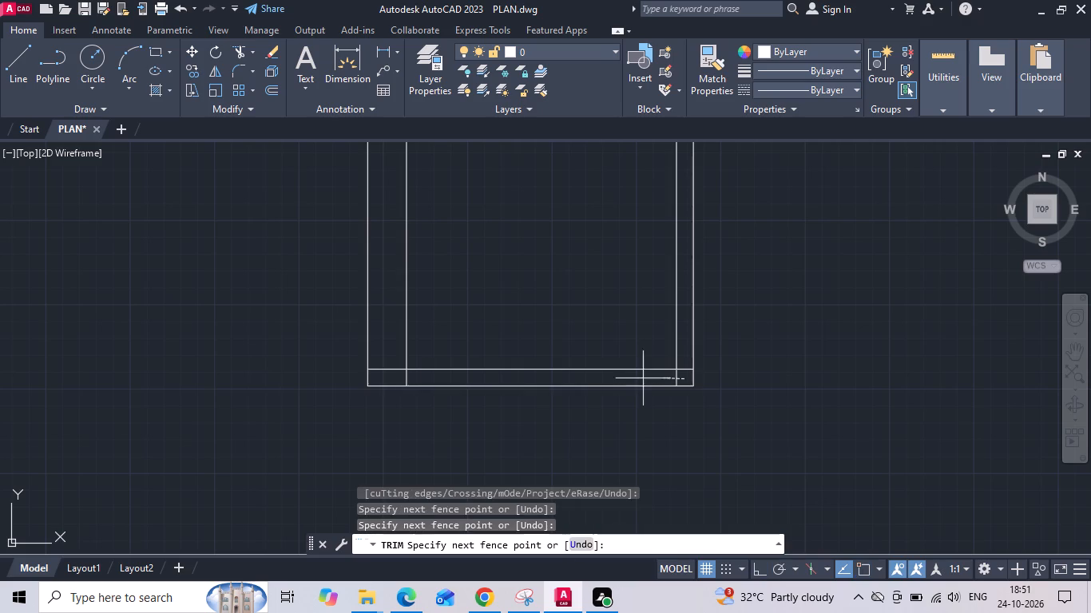
pyautogui.click(391, 376)
pyautogui.click(393, 372)
pyautogui.click(393, 357)
pyautogui.press('Escape')
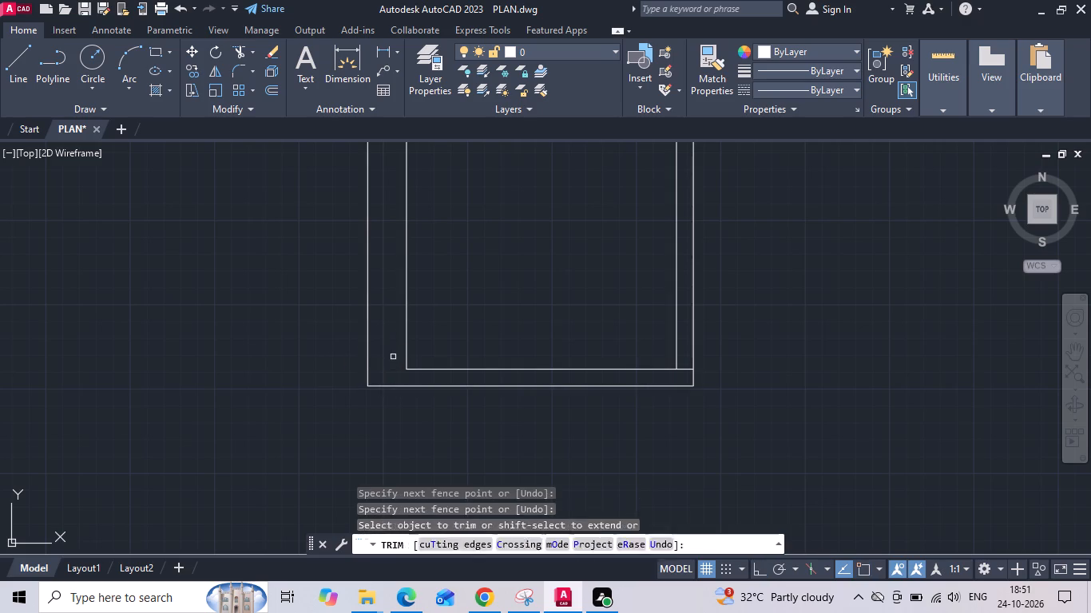
# Save the drawing.
pyautogui.hotkey('ctrl', 's')
# Offset the upper face of the 160 by 250 room's bottom partition by 80 cm upward for door D2.
pyautogui.scroll(-4, 506, 340)
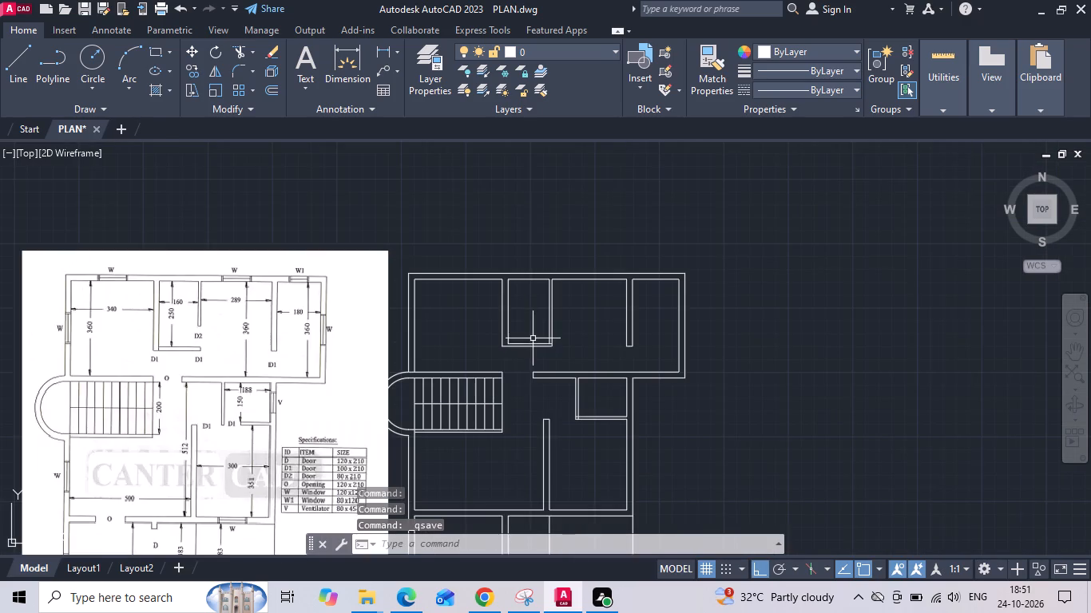
pyautogui.moveTo(518, 339); pyautogui.dragTo(544, 300, button='middle')
pyautogui.scroll(2, 337, 441)
pyautogui.press('Escape')
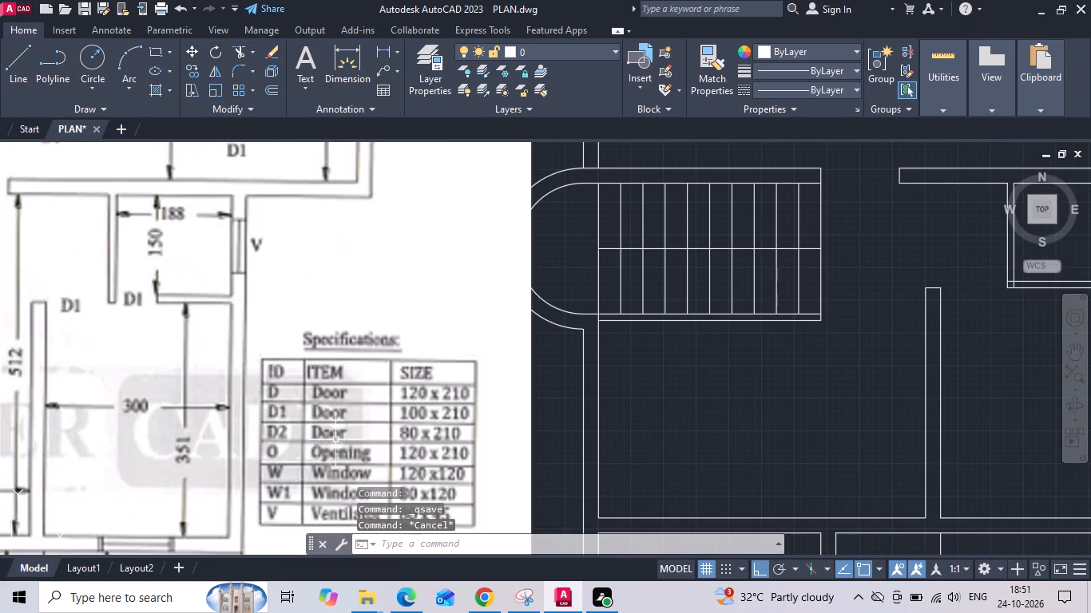
pyautogui.write('O 80')
pyautogui.press('Return')
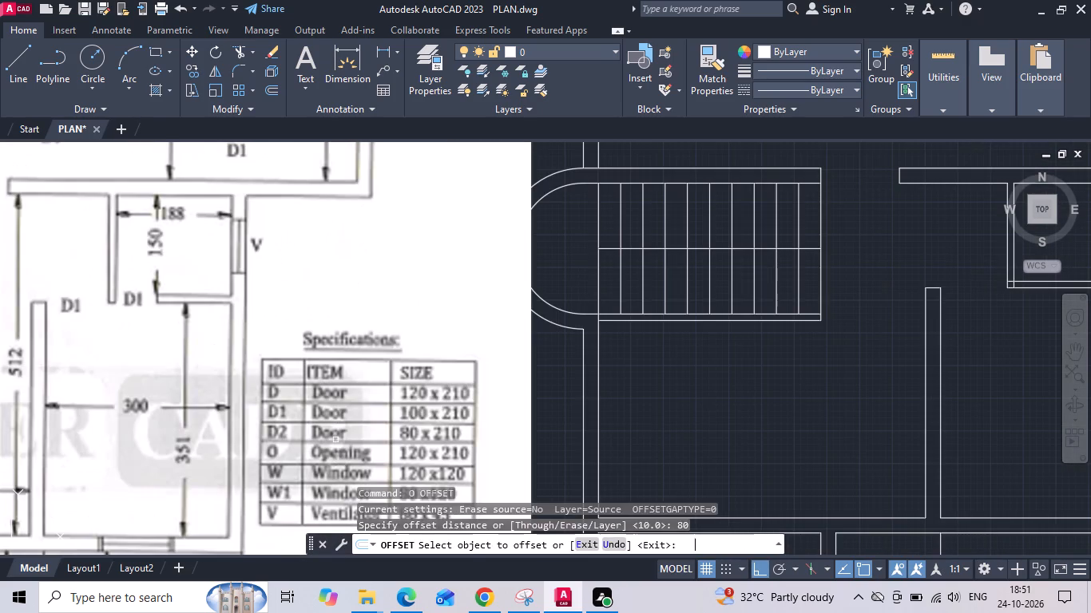
pyautogui.scroll(-2, 335, 441)
pyautogui.scroll(2, 586, 310)
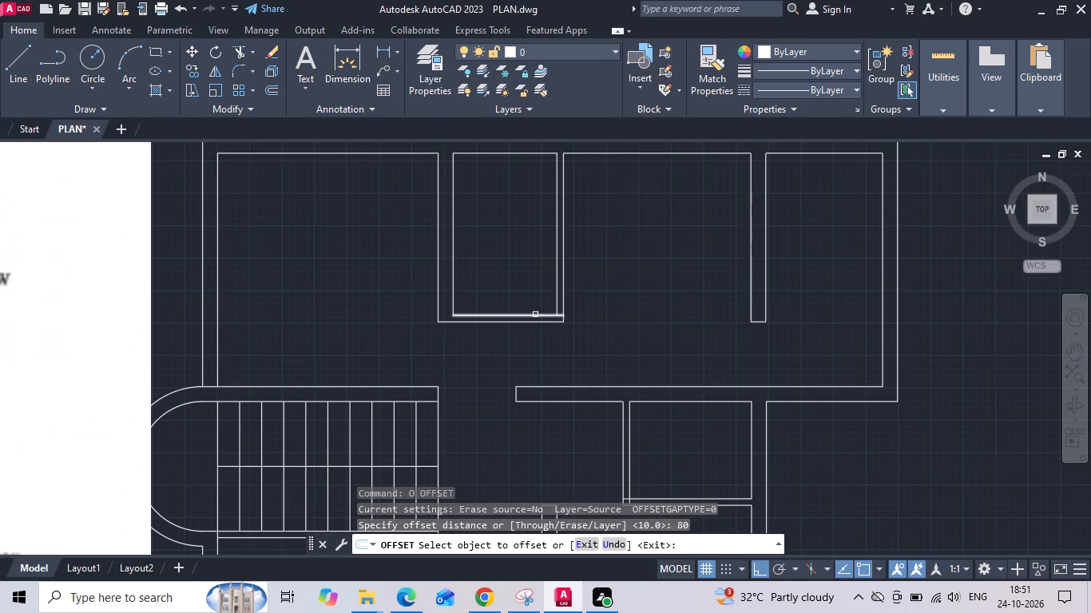
pyautogui.moveTo(535, 314); pyautogui.dragTo(534, 297)
pyautogui.click(549, 249)
pyautogui.press('Escape')
# Trim the 160 by 250 room's thin side partition below the 80 cm line and remove that line to open door D2.
pyautogui.press('t')
pyautogui.press('r')
pyautogui.press('space')
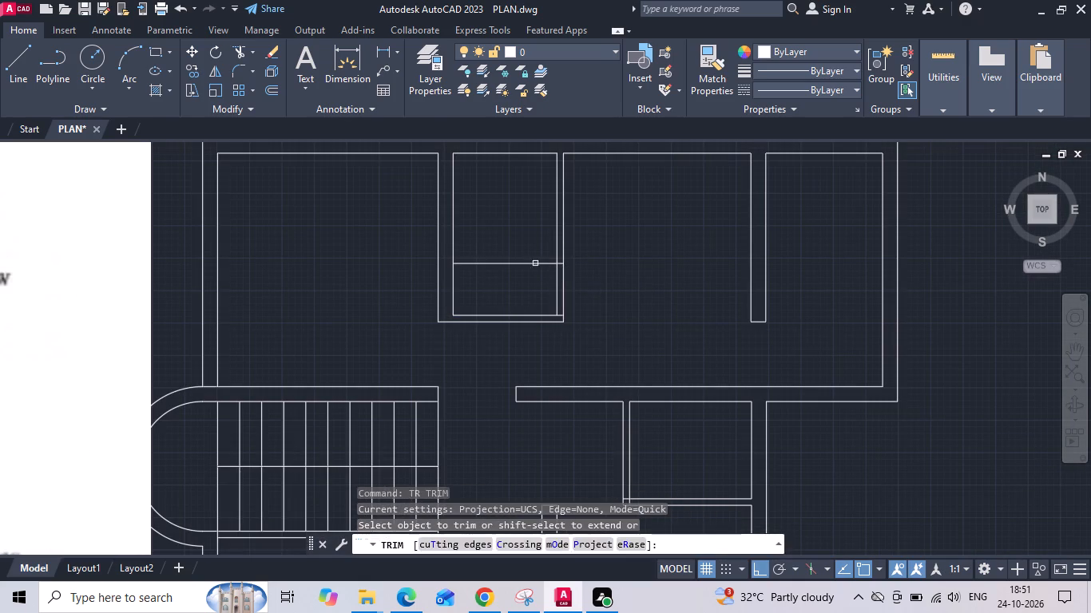
pyautogui.moveTo(534, 254); pyautogui.dragTo(607, 278)
pyautogui.scroll(-1, 637, 288)
pyautogui.press('Escape')
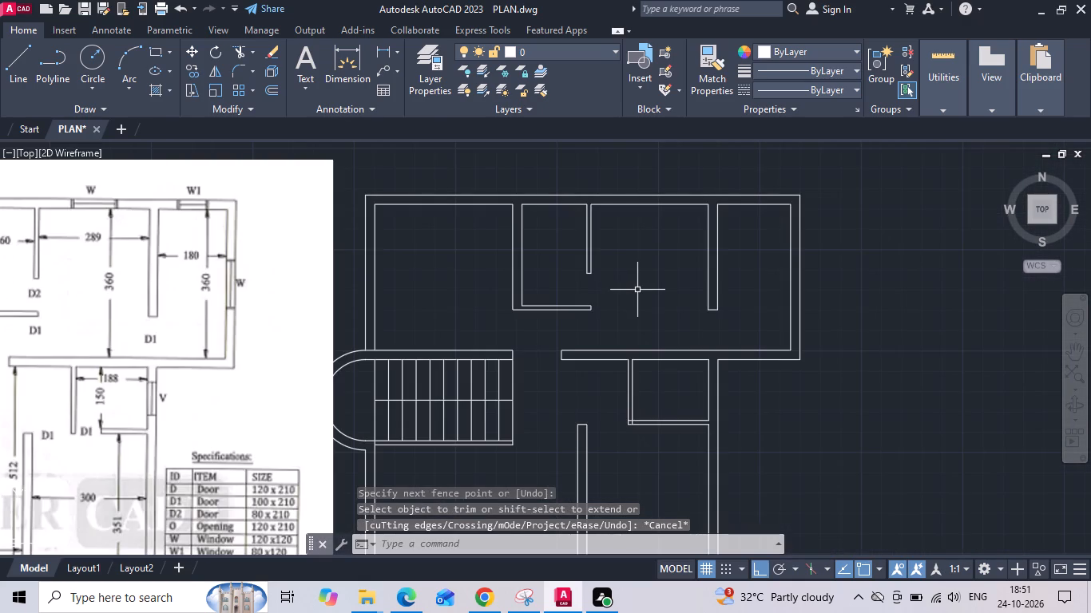
# Offset the inner face of the 188 by 150 room's thin side partition by 80 cm into the room for the door opening.
pyautogui.write('O')
pyautogui.press('space')
pyautogui.moveTo(615, 322); pyautogui.dragTo(676, 313, button='middle')
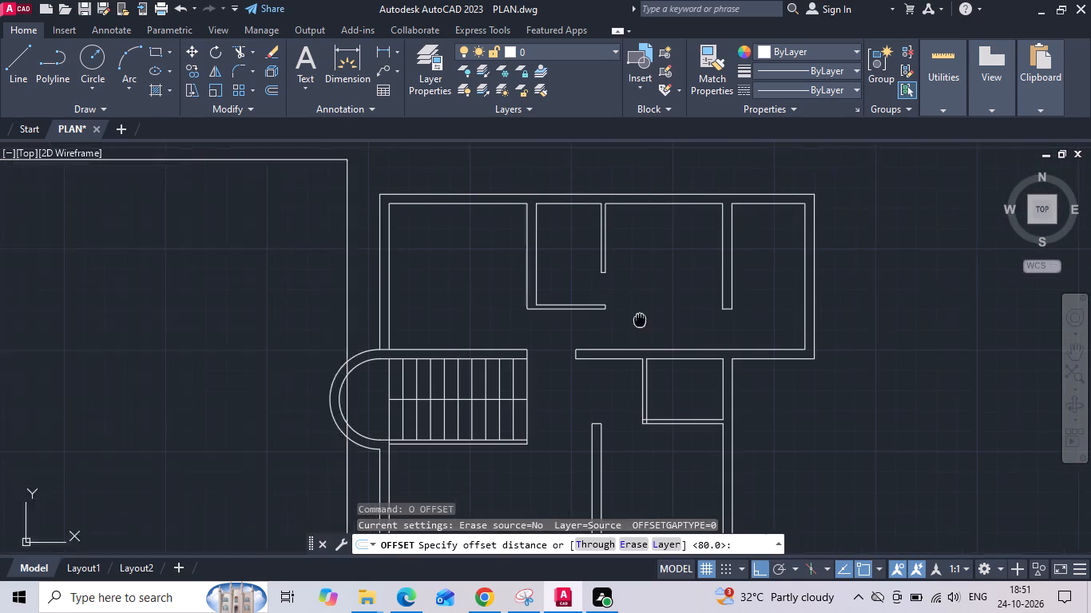
pyautogui.moveTo(676, 313); pyautogui.dragTo(710, 306, button='middle')
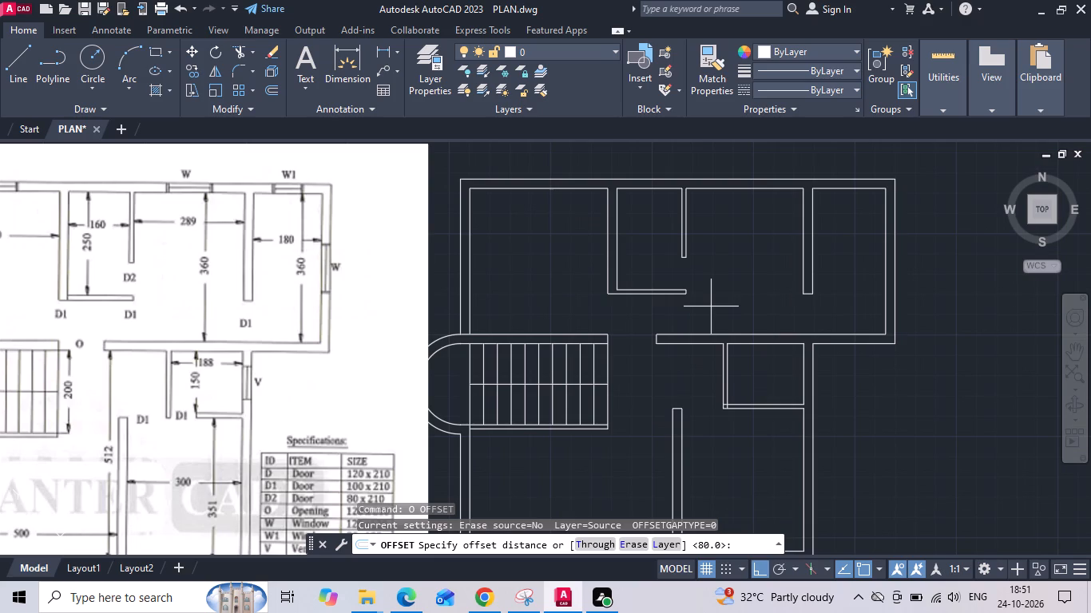
pyautogui.write('80')
pyautogui.press('space')
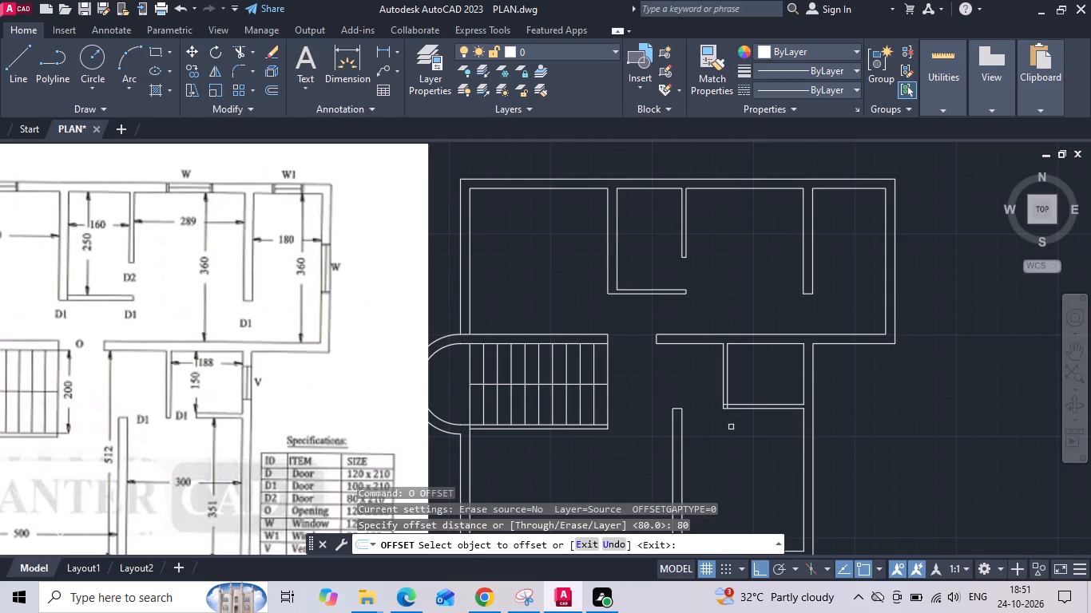
pyautogui.moveTo(728, 390); pyautogui.dragTo(764, 374)
pyautogui.click(769, 372)
pyautogui.press('Escape')
# Trim the 188 by 150 room's bottom partition across the 80 cm opening, plus the excess offset line and the leftover line at the side partition's end.
pyautogui.press('t')
pyautogui.write('R')
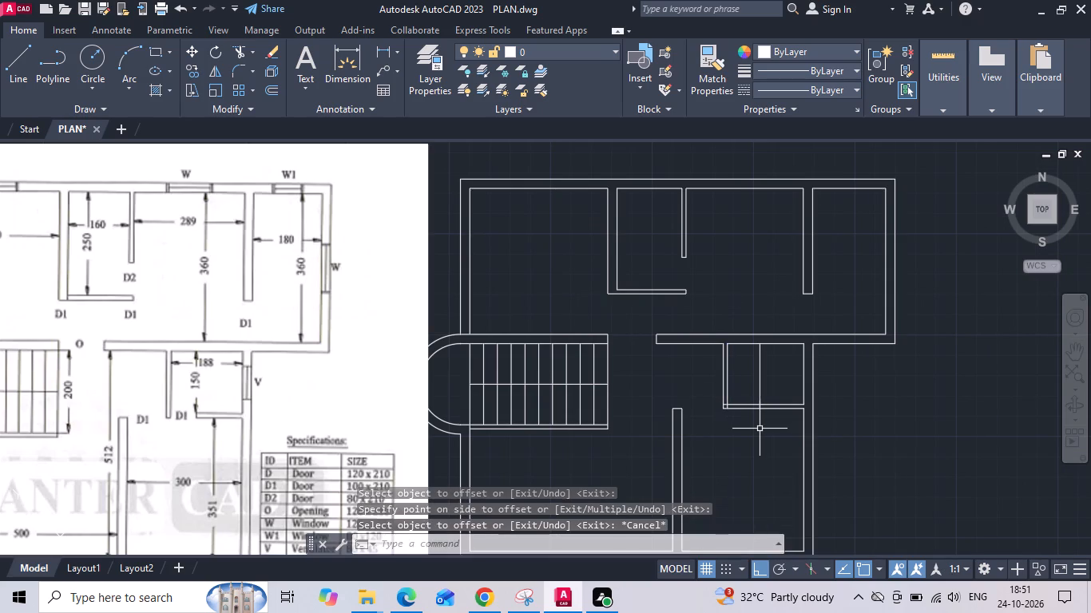
pyautogui.press('space')
pyautogui.scroll(1, 744, 423)
pyautogui.moveTo(743, 415); pyautogui.dragTo(777, 347)
pyautogui.scroll(2, 740, 393)
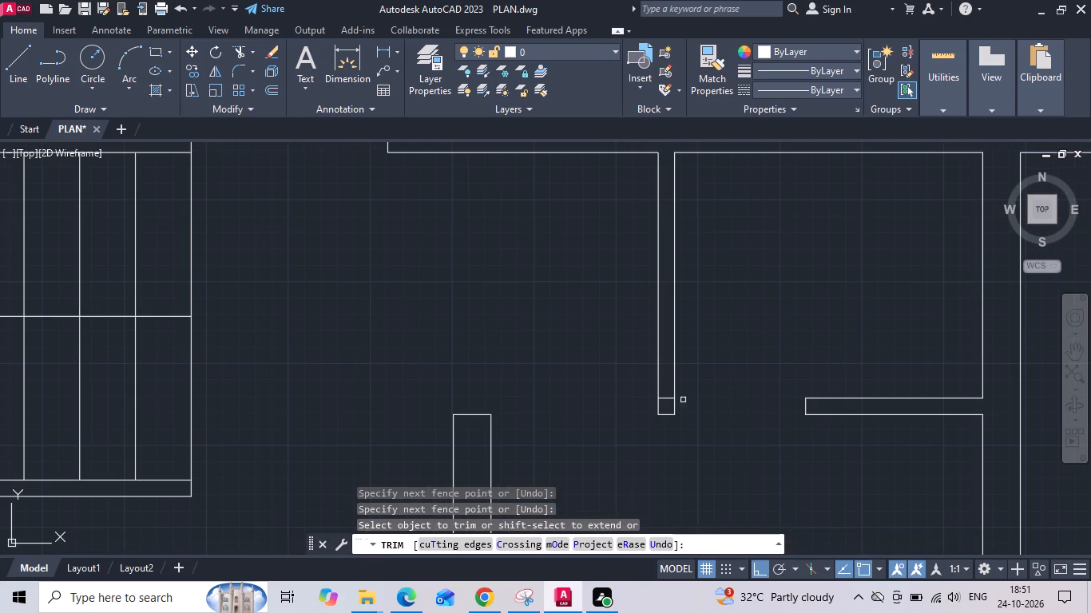
pyautogui.click(668, 396)
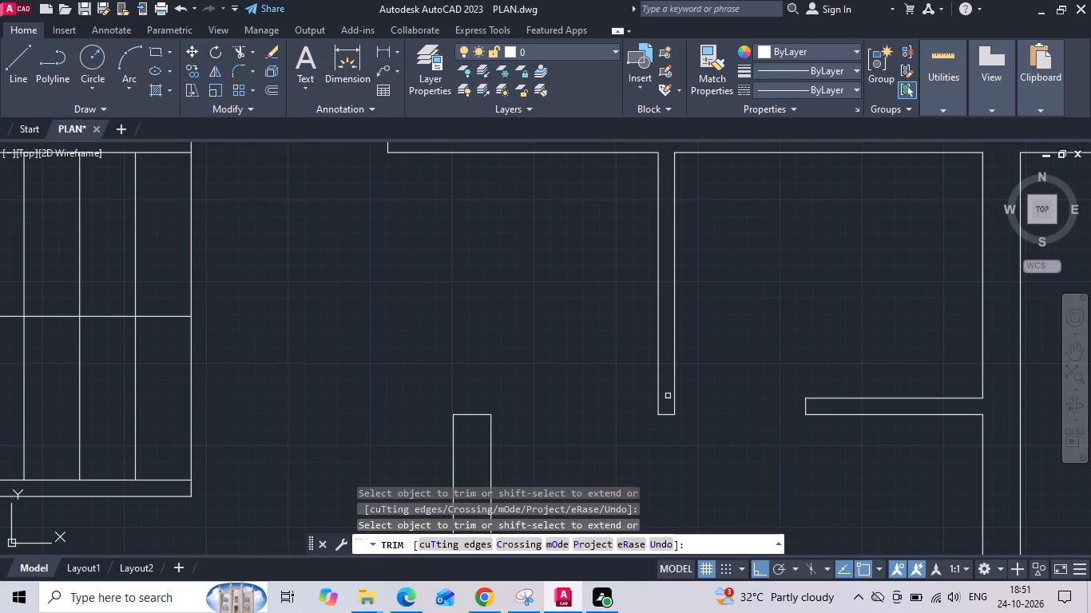
pyautogui.scroll(-3, 707, 377)
pyautogui.press('Escape')
pyautogui.scroll(-2, 722, 374)
pyautogui.scroll(1, 666, 409)
pyautogui.moveTo(637, 410); pyautogui.dragTo(676, 349, button='middle')
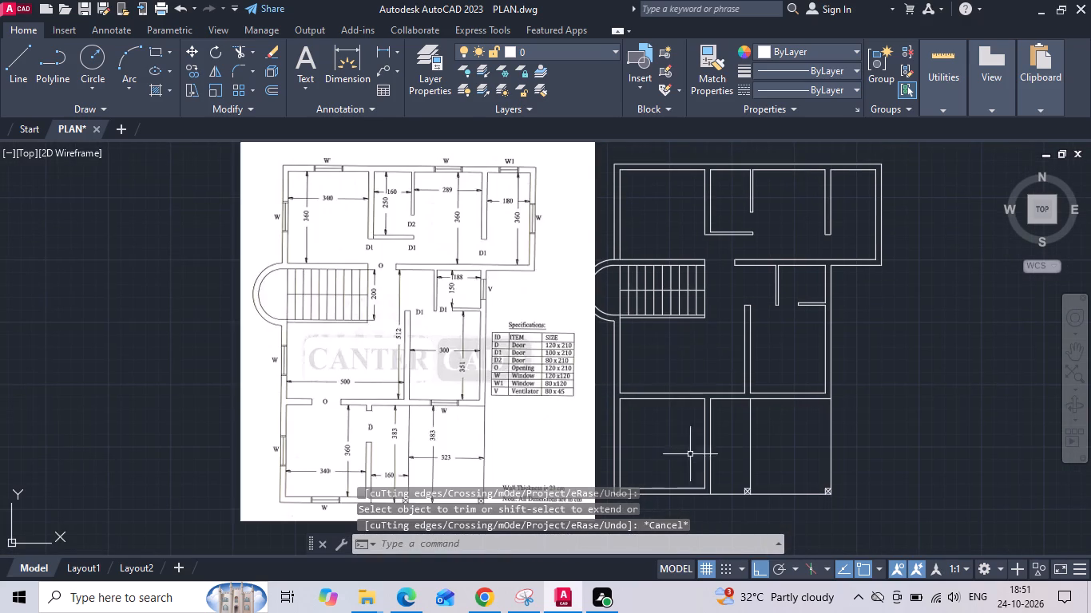
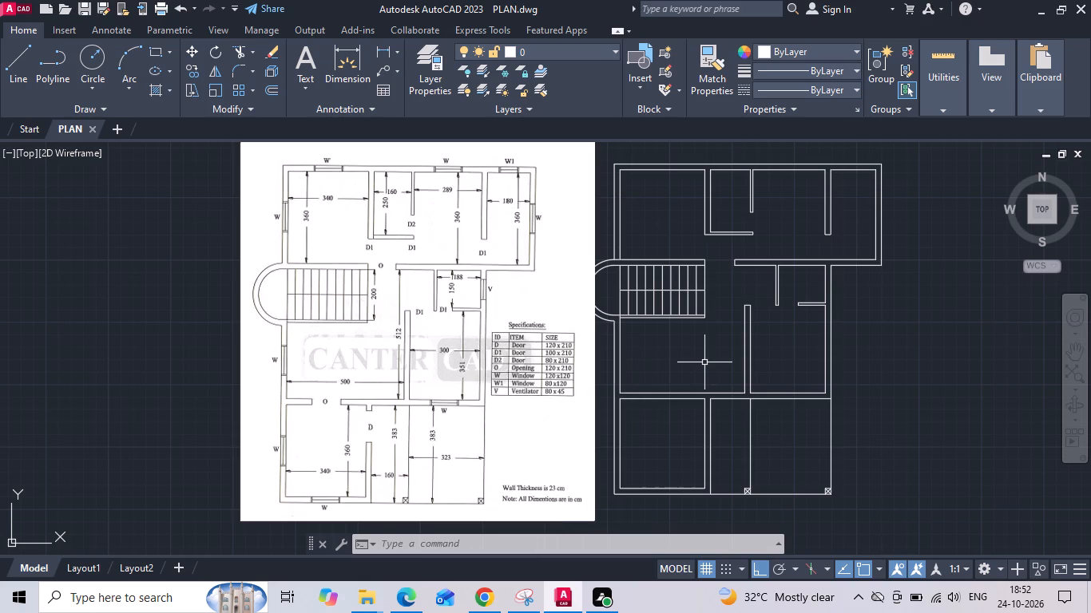
# Draw a vertical line at the midpoint of the wall above the lower 340 by 360 room and offset it 60 cm to both sides.
pyautogui.middleClick(688, 381)
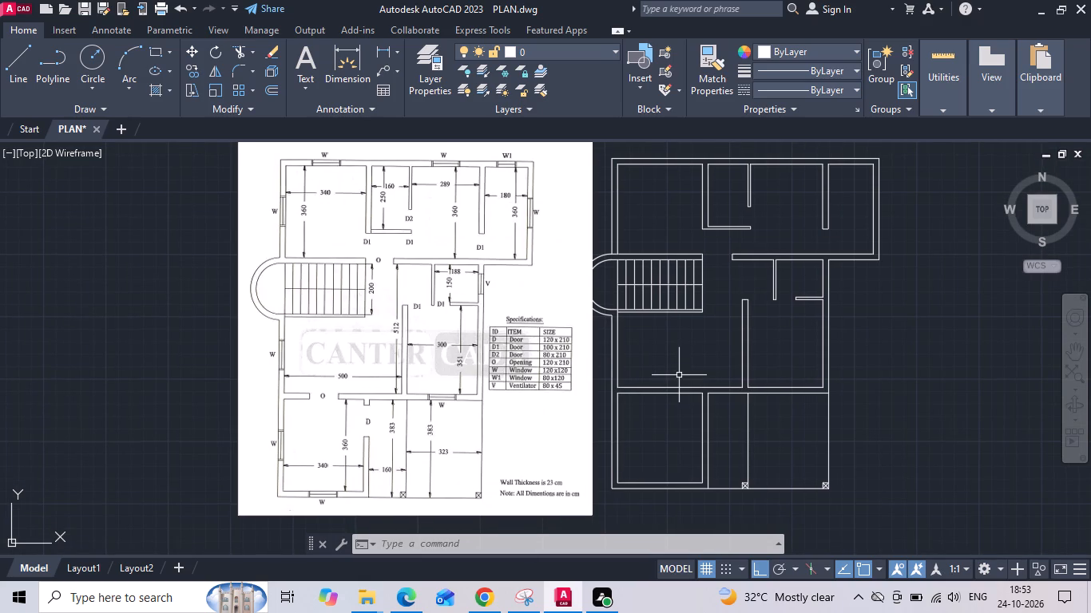
pyautogui.write('L')
pyautogui.press('space')
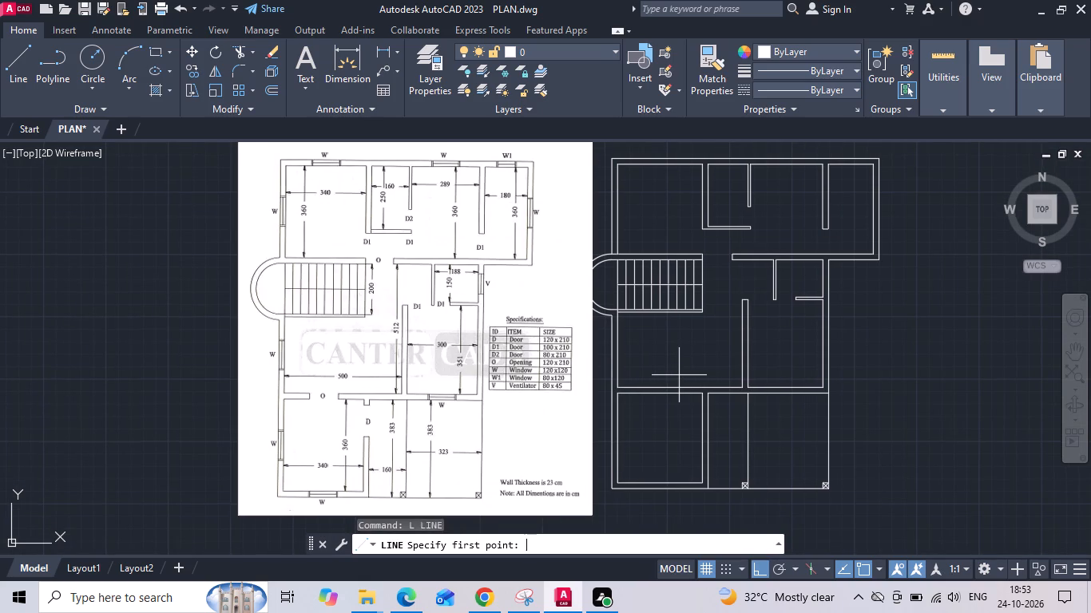
pyautogui.scroll(3, 679, 375)
pyautogui.moveTo(600, 448); pyautogui.dragTo(599, 438)
pyautogui.click(597, 342)
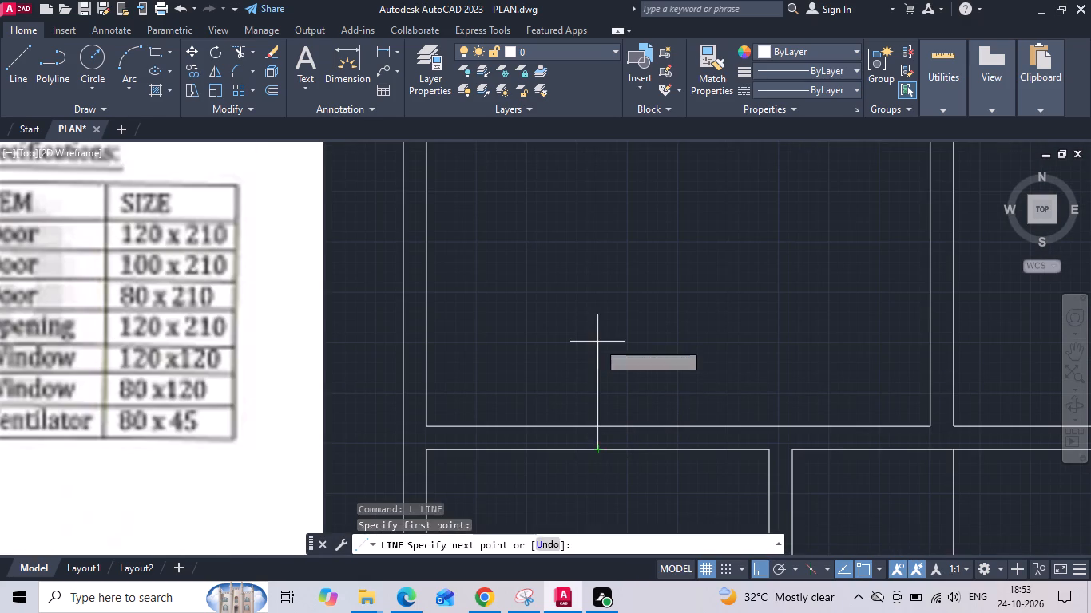
pyautogui.press('Escape')
pyautogui.write('O 60')
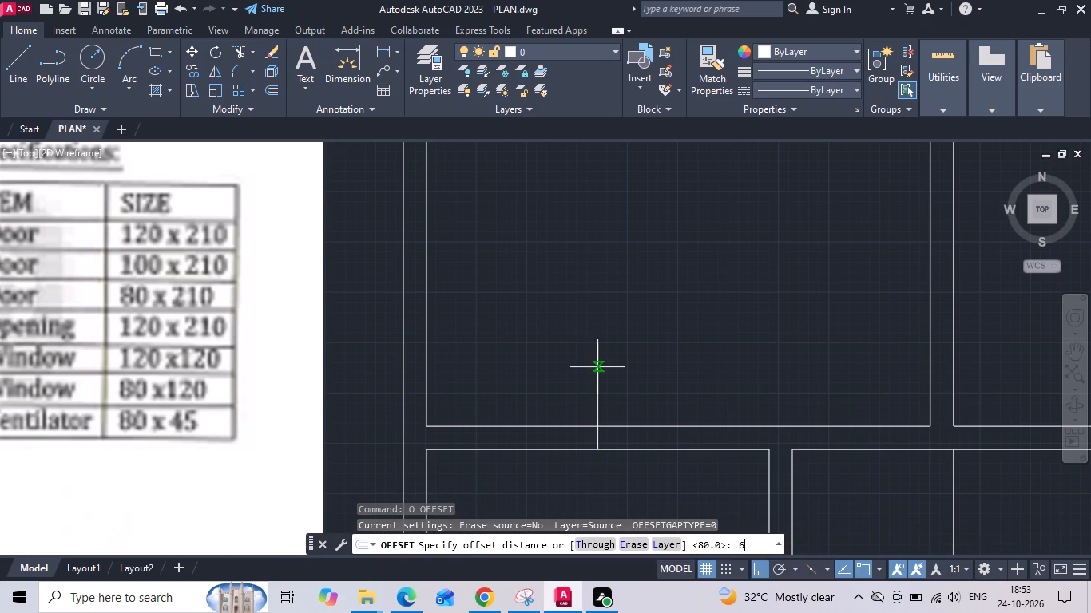
pyautogui.press('space')
pyautogui.moveTo(597, 369); pyautogui.dragTo(586, 374)
pyautogui.click(555, 376)
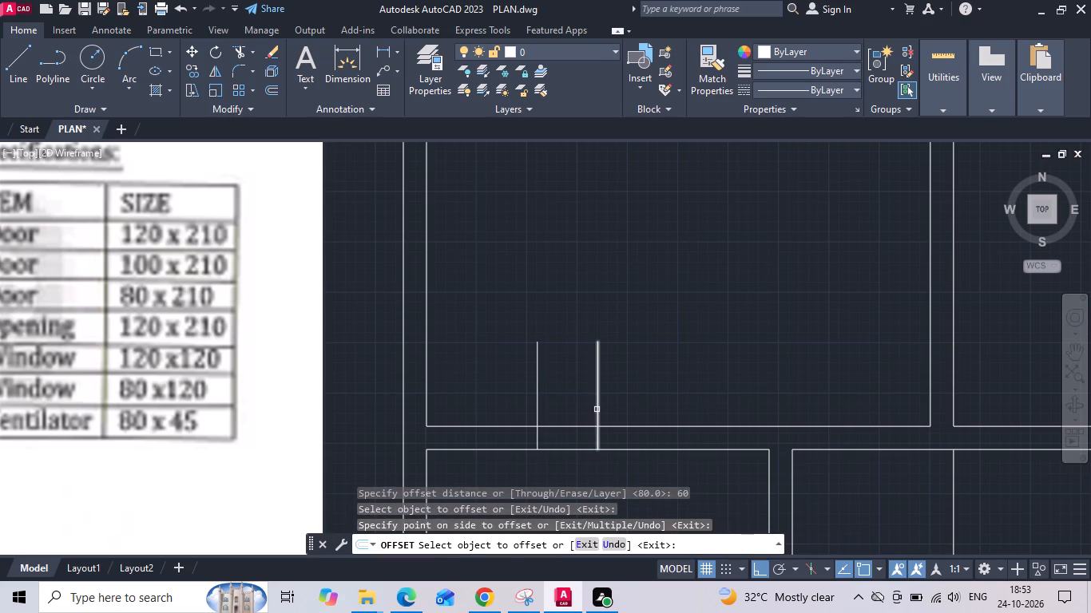
pyautogui.moveTo(597, 409); pyautogui.dragTo(623, 389)
pyautogui.click(662, 359)
pyautogui.press('Escape')
# Trim the three guide lines and both wall faces between them to open the 120 cm opening O above the lower 340 by 360 room.
pyautogui.press('t')
pyautogui.write('R')
pyautogui.press('space')
pyautogui.moveTo(670, 373); pyautogui.dragTo(522, 380)
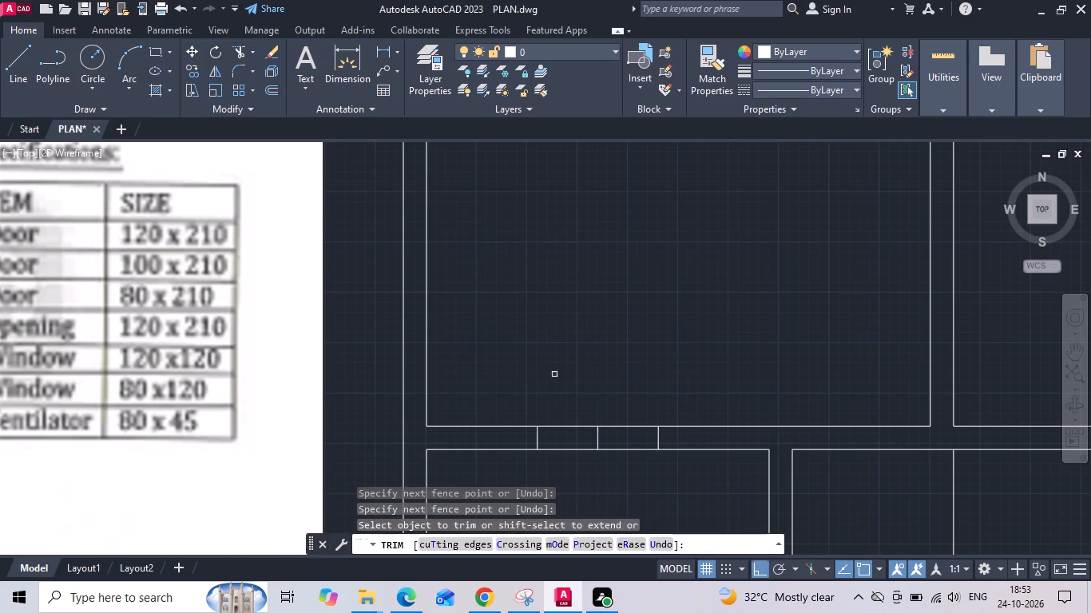
pyautogui.moveTo(576, 375); pyautogui.dragTo(632, 434)
pyautogui.moveTo(632, 434); pyautogui.dragTo(569, 434)
pyautogui.scroll(-2, 674, 320)
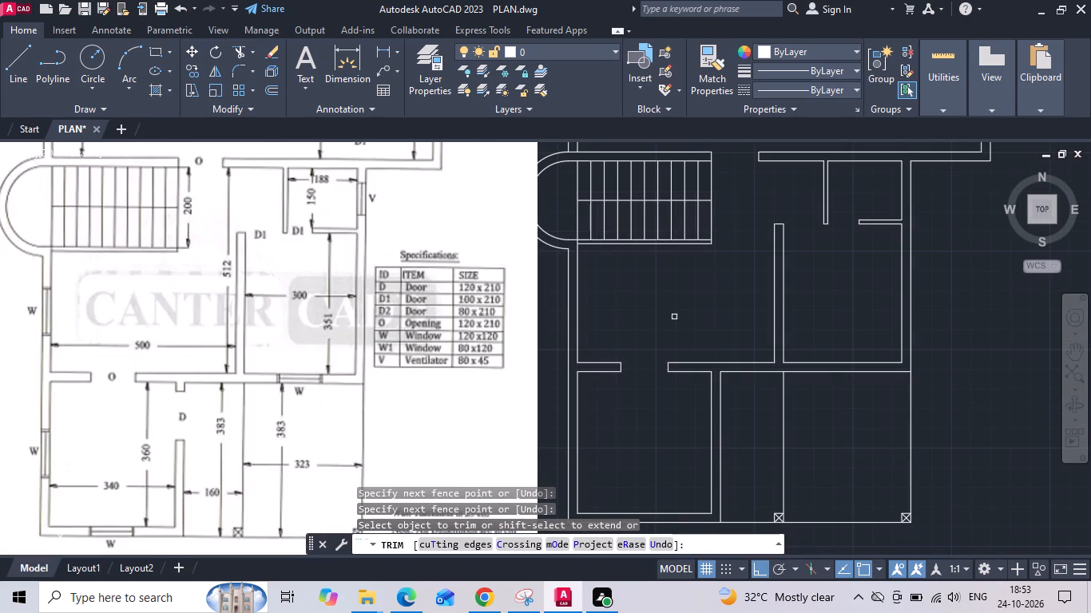
pyautogui.press('Escape')
# Offset the lower wall face above the 160 passage by 23 cm downward and extend it across the lower 340 by 360 room's side wall.
pyautogui.moveTo(674, 315); pyautogui.dragTo(674, 286, button='middle')
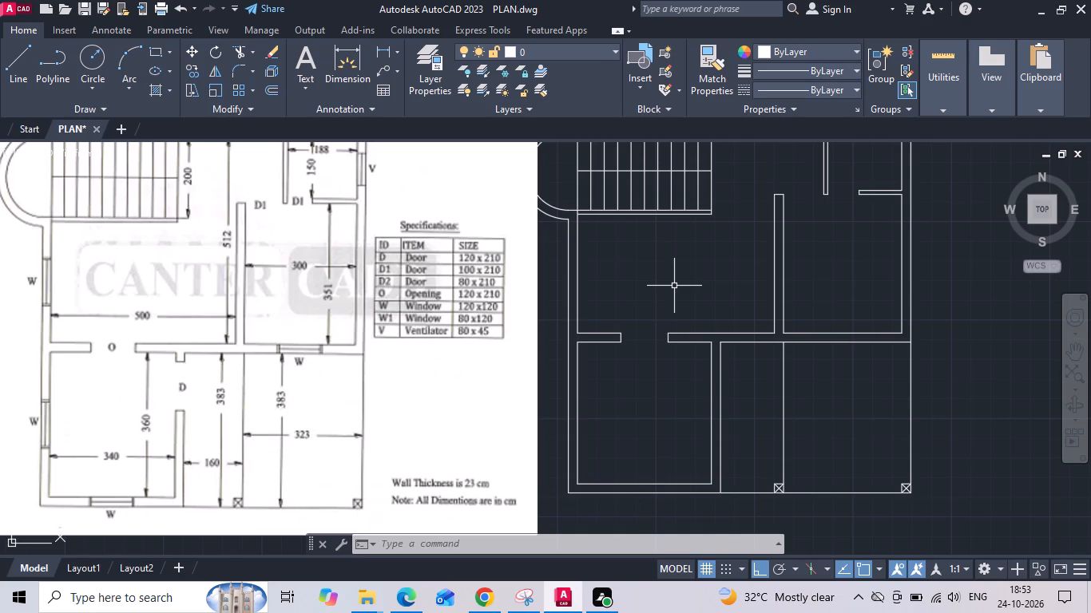
pyautogui.write('O')
pyautogui.press('space')
pyautogui.write('23')
pyautogui.press('space')
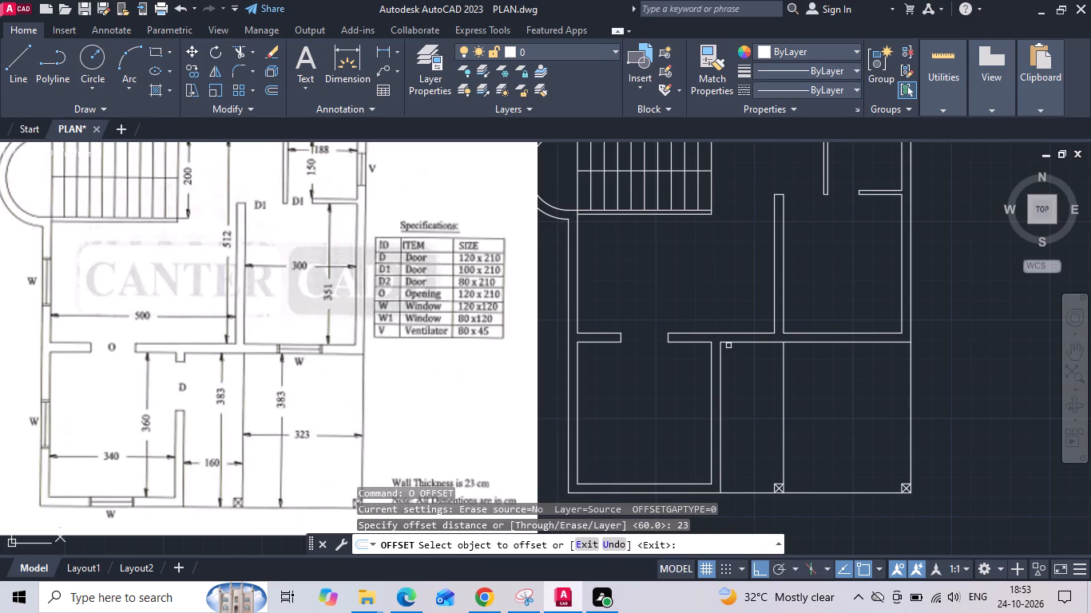
pyautogui.click(728, 346)
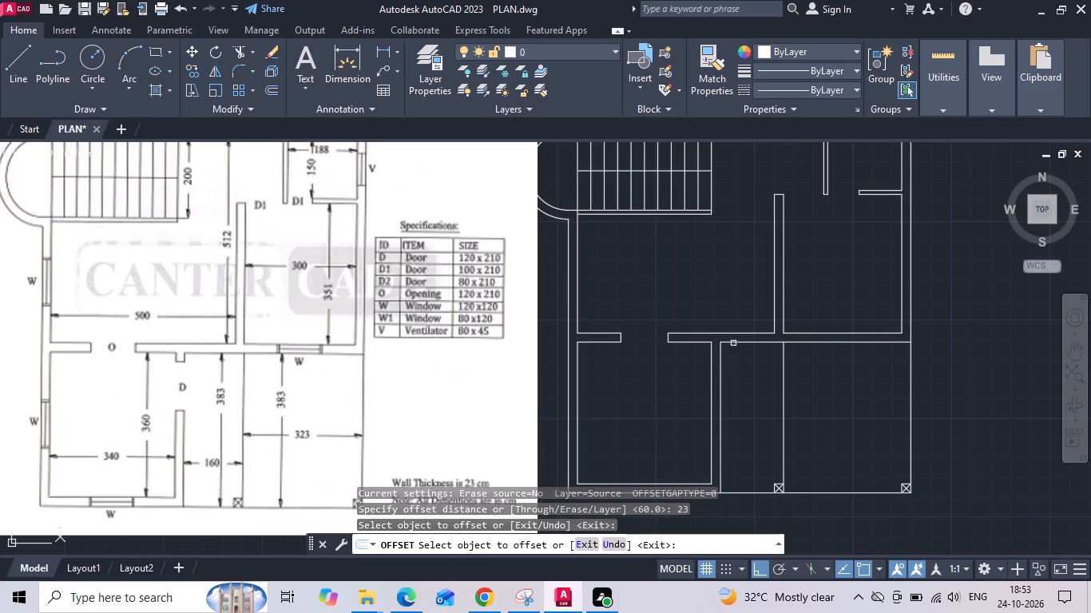
pyautogui.moveTo(732, 340); pyautogui.dragTo(734, 349)
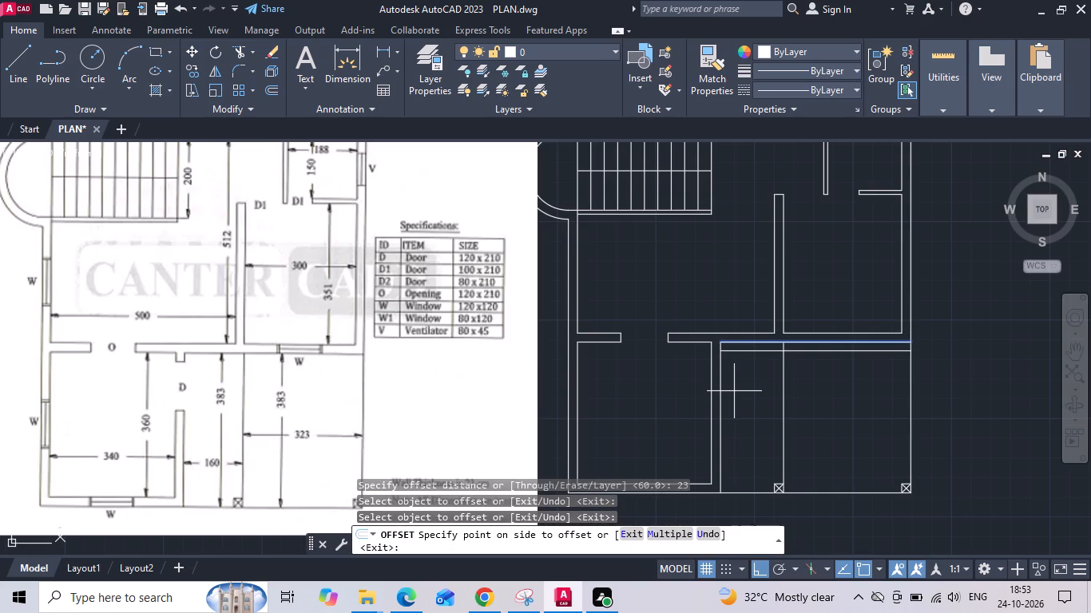
pyautogui.click(734, 391)
pyautogui.scroll(2, 742, 342)
pyautogui.press('Escape')
pyautogui.write('EX')
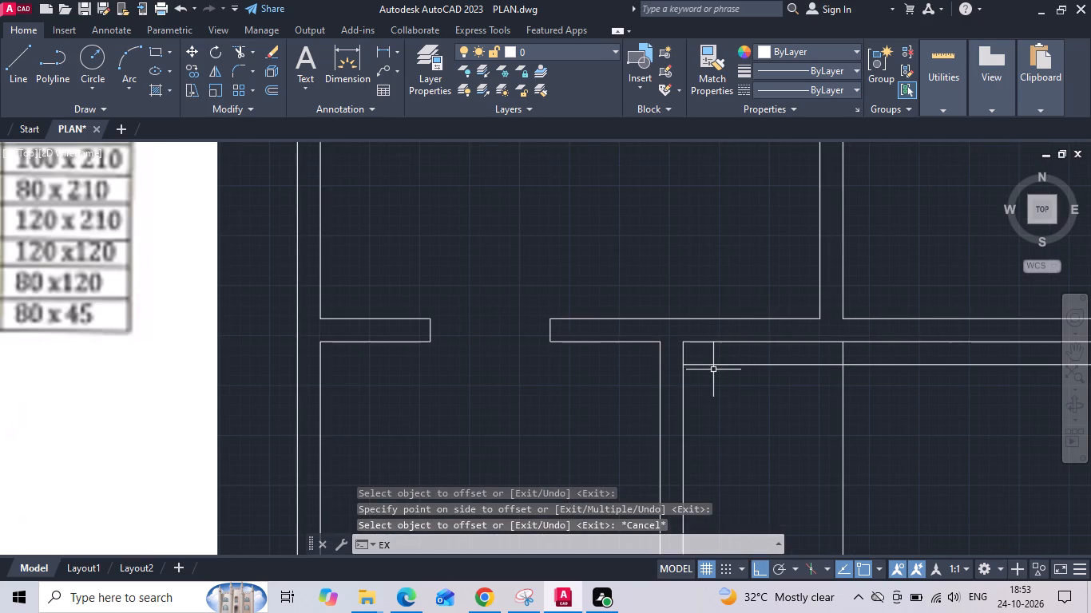
pyautogui.press('space')
pyautogui.click(710, 363)
pyautogui.press('Escape')
# Offset the 23 cm line by 120 cm downward to mark the other edge of door D.
pyautogui.write('O')
pyautogui.press('space')
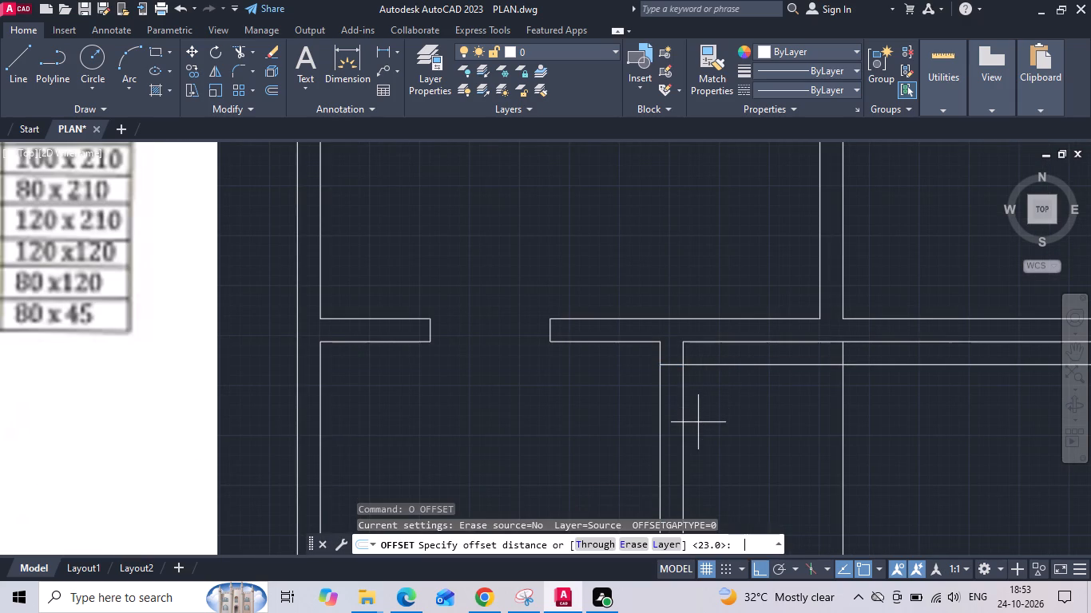
pyautogui.write('12')
pyautogui.write('0')
pyautogui.press('space')
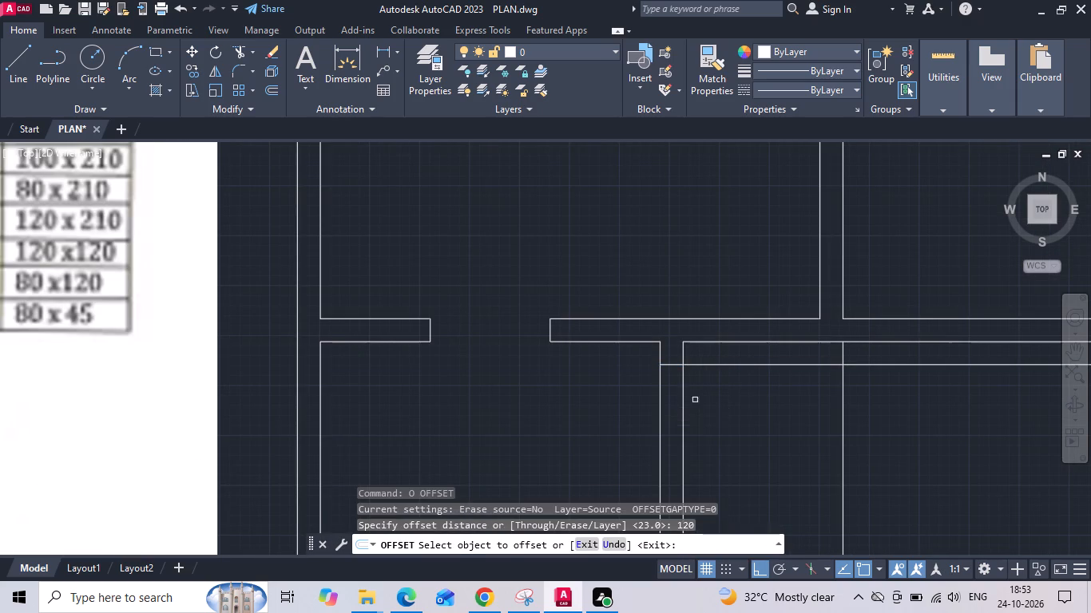
pyautogui.click(700, 365)
pyautogui.click(702, 413)
pyautogui.press('Escape')
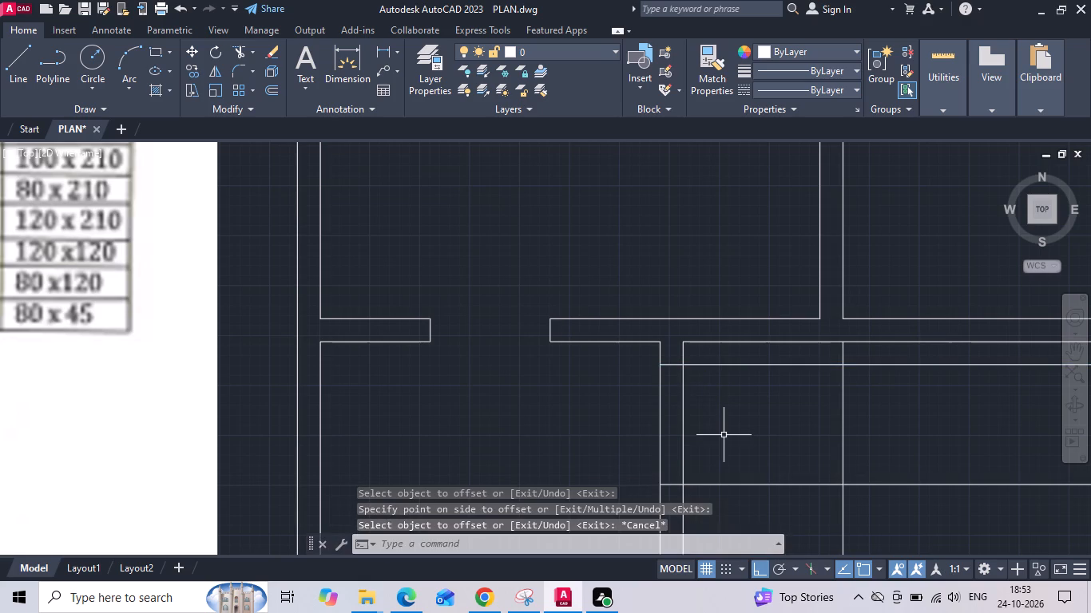
# Trim the side wall between the two lines to open door D, and delete the leftover offset lines beyond the wall.
pyautogui.press('t')
pyautogui.press('r')
pyautogui.press('space')
pyautogui.moveTo(594, 411); pyautogui.dragTo(749, 491)
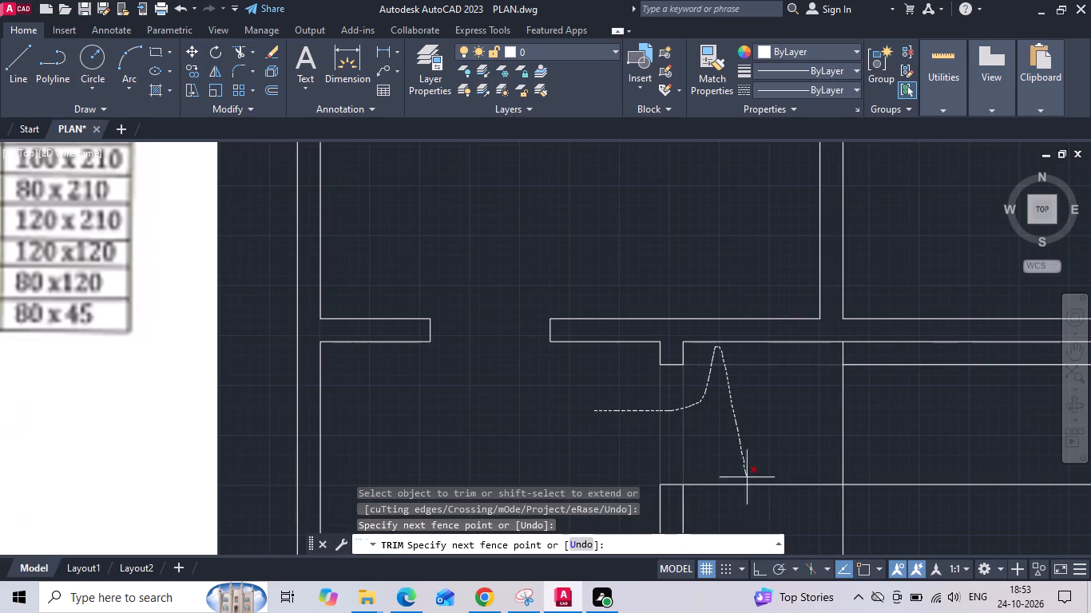
pyautogui.moveTo(749, 491); pyautogui.dragTo(759, 520)
pyautogui.press('Escape')
pyautogui.moveTo(887, 352); pyautogui.dragTo(874, 425)
pyautogui.click(861, 503)
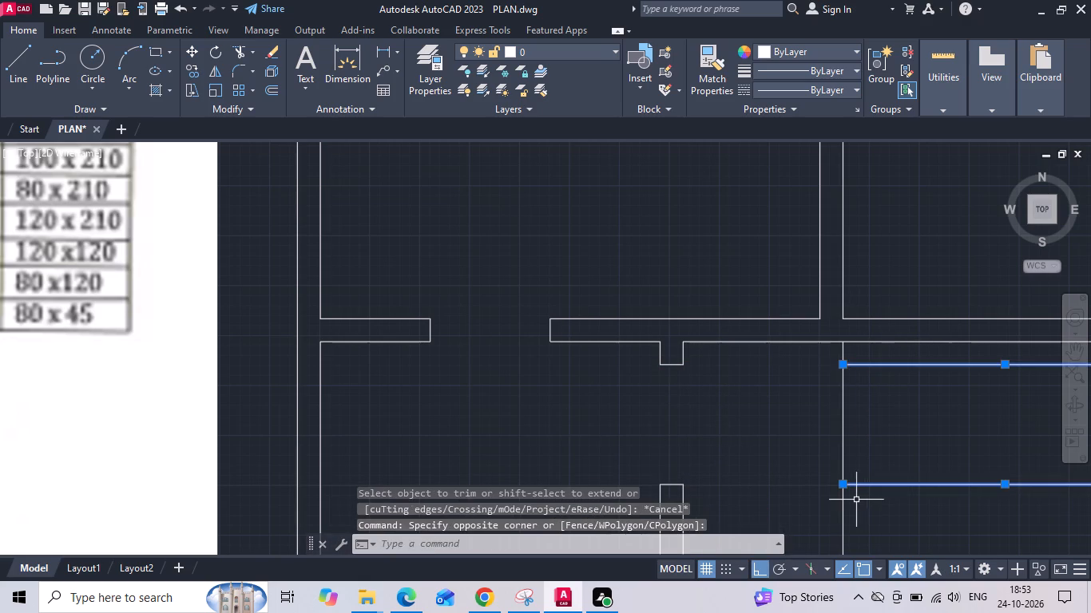
pyautogui.press('Delete')
pyautogui.scroll(-2, 771, 337)
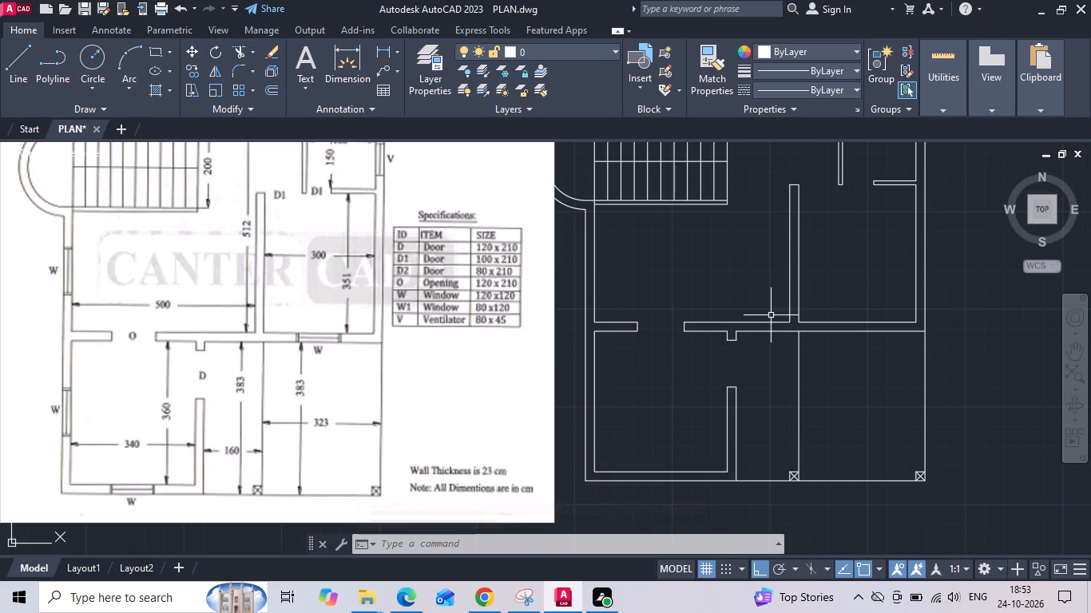
# Trim the short line crossing the outer wall where the upper 340 by 360 room meets the curved staircase wall.
pyautogui.moveTo(621, 290); pyautogui.dragTo(620, 318, button='middle')
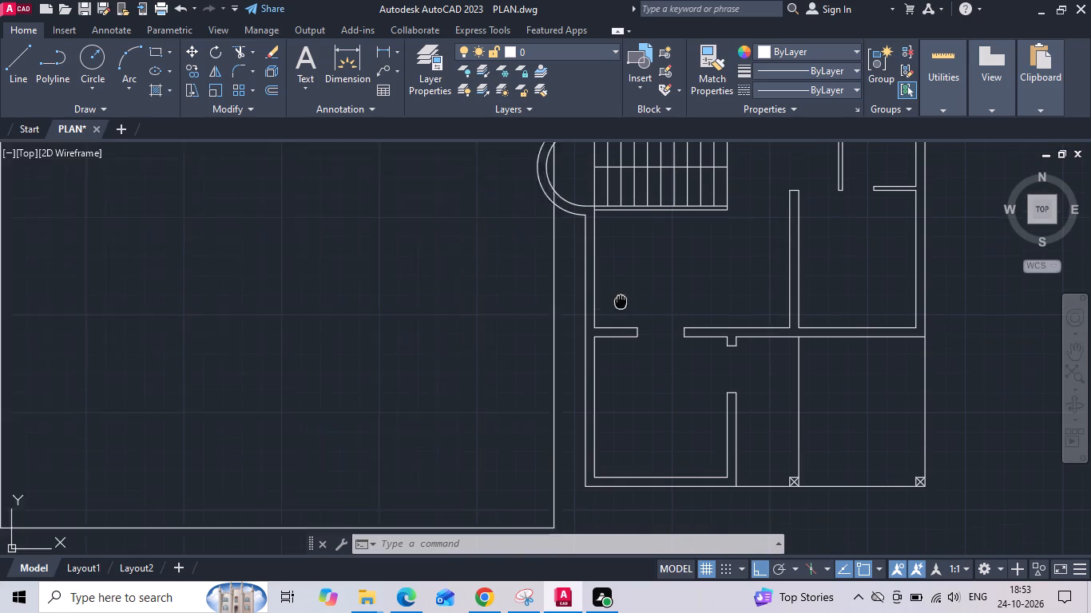
pyautogui.moveTo(620, 318); pyautogui.dragTo(619, 449, button='middle')
pyautogui.scroll(-1, 539, 442)
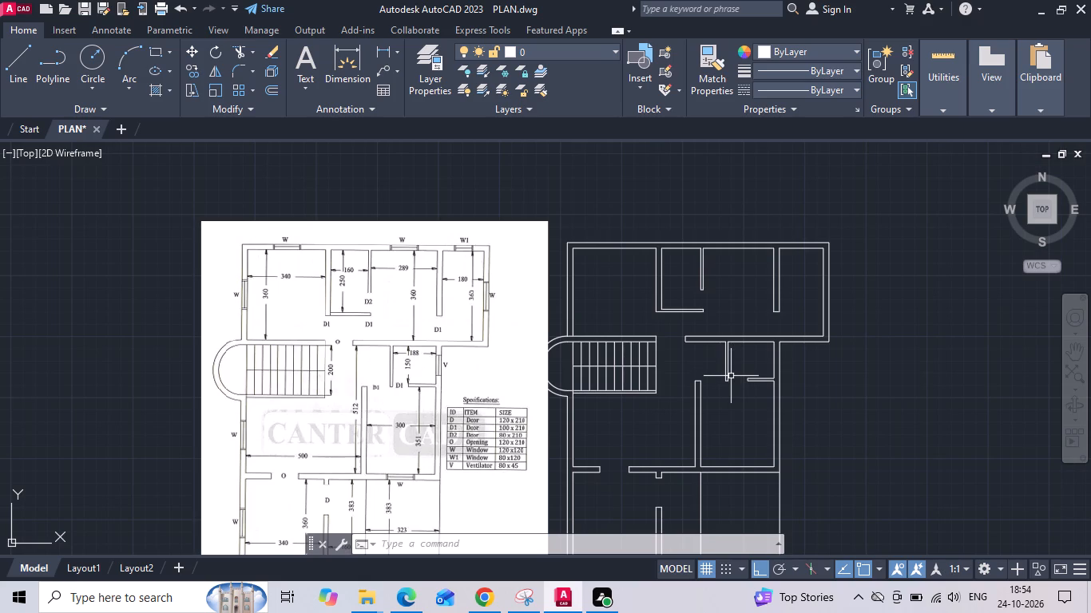
pyautogui.scroll(2, 589, 274)
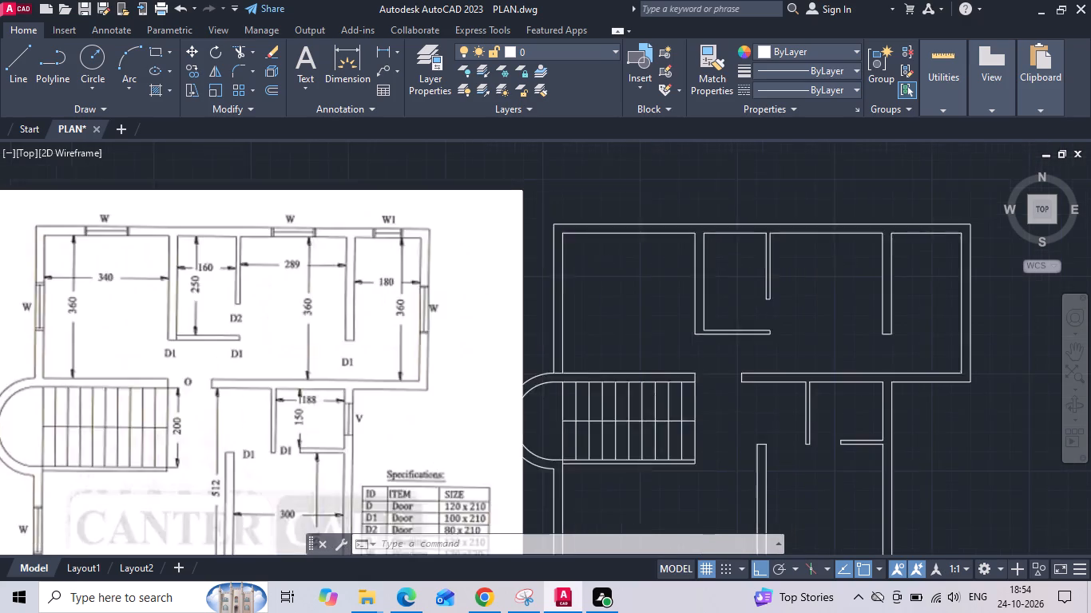
pyautogui.scroll(-1, 585, 271)
pyautogui.write('TR')
pyautogui.press('space')
pyautogui.scroll(1, 539, 361)
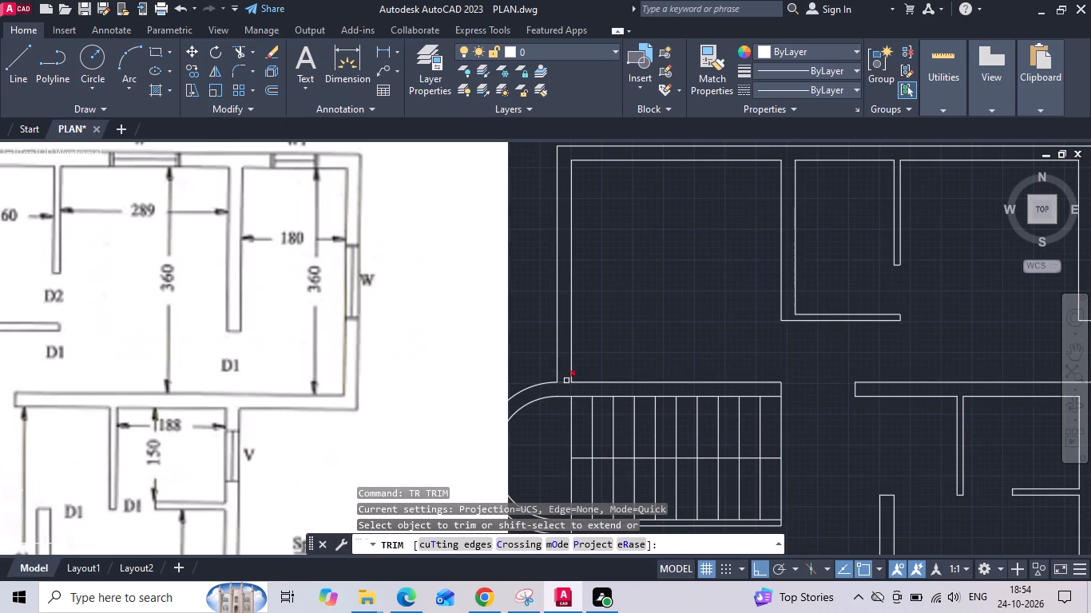
pyautogui.click(566, 381)
pyautogui.press('Escape')
# Draw window centre lines outward from the inner-face midpoints of the upper 340 by 360 room's outer side wall and top wall.
pyautogui.press('l')
pyautogui.press('space')
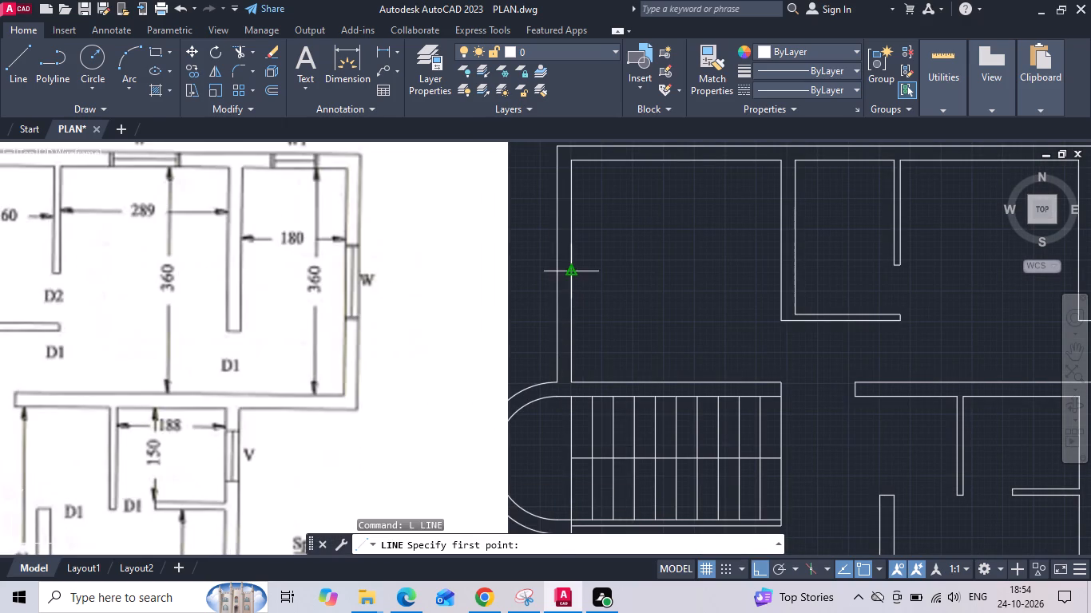
pyautogui.click(571, 274)
pyautogui.moveTo(546, 274); pyautogui.dragTo(696, 291, button='middle')
pyautogui.scroll(1, 692, 295)
pyautogui.click(692, 295)
pyautogui.scroll(-1, 660, 304)
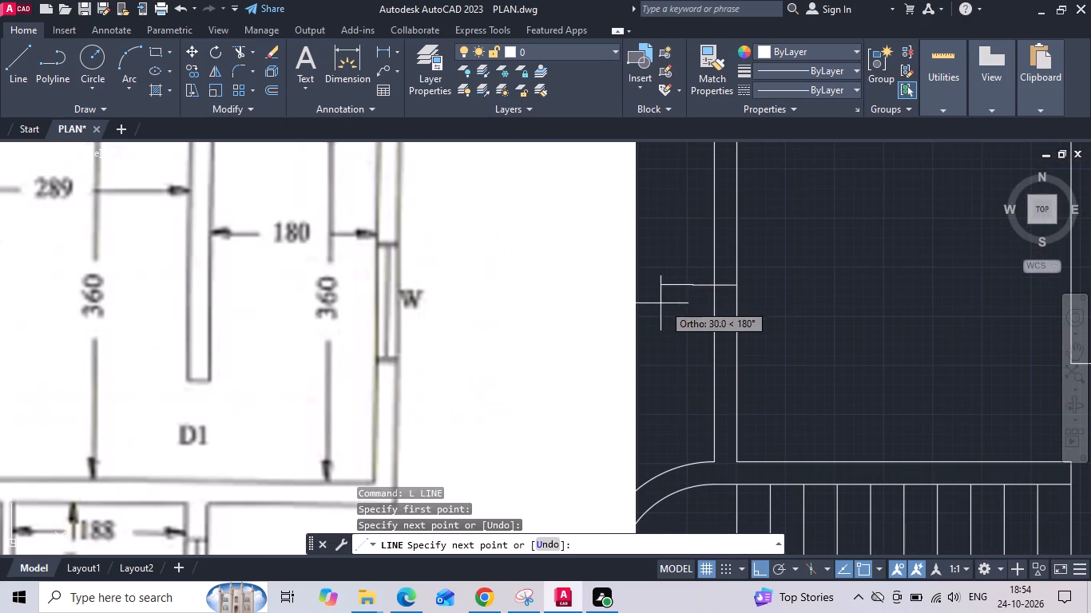
pyautogui.scroll(-1, 659, 305)
pyautogui.press('Escape')
pyautogui.write('L')
pyautogui.press('space')
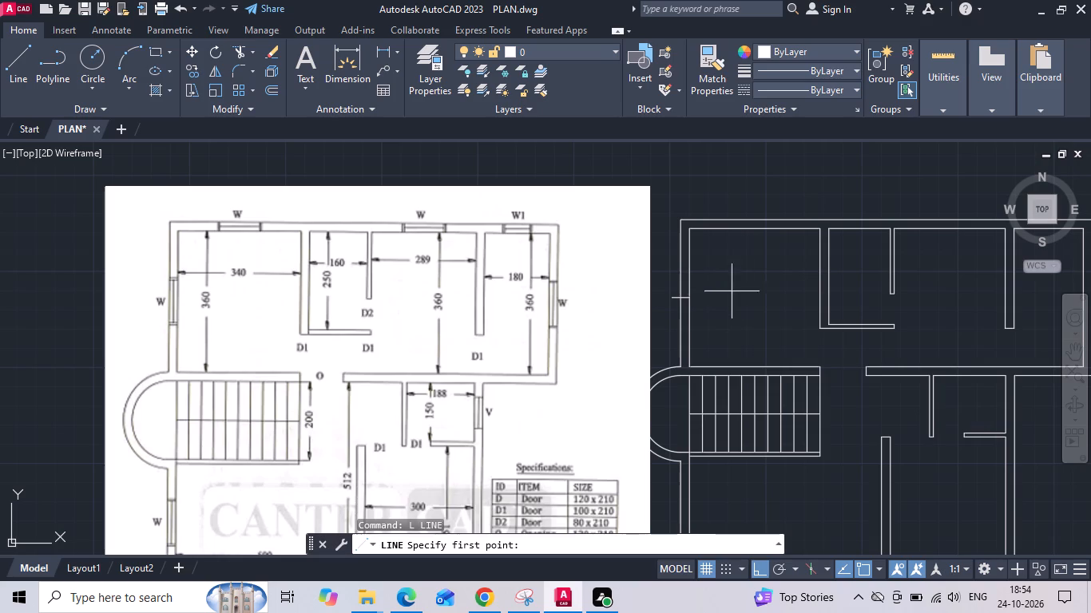
pyautogui.click(758, 231)
pyautogui.click(760, 161)
pyautogui.press('Escape')
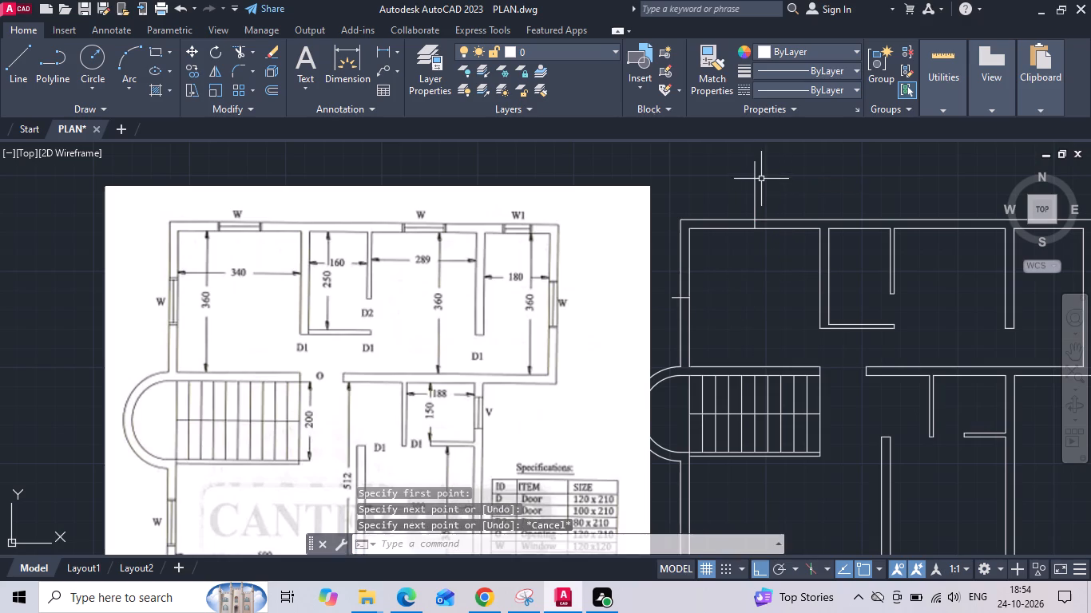
# Draw vertical centre lines outward from the inner-face midpoints of the top wall for the 289 room's window W and the 180 room's W1.
pyautogui.scroll(-1, 609, 252)
pyautogui.press('space')
pyautogui.scroll(1, 813, 239)
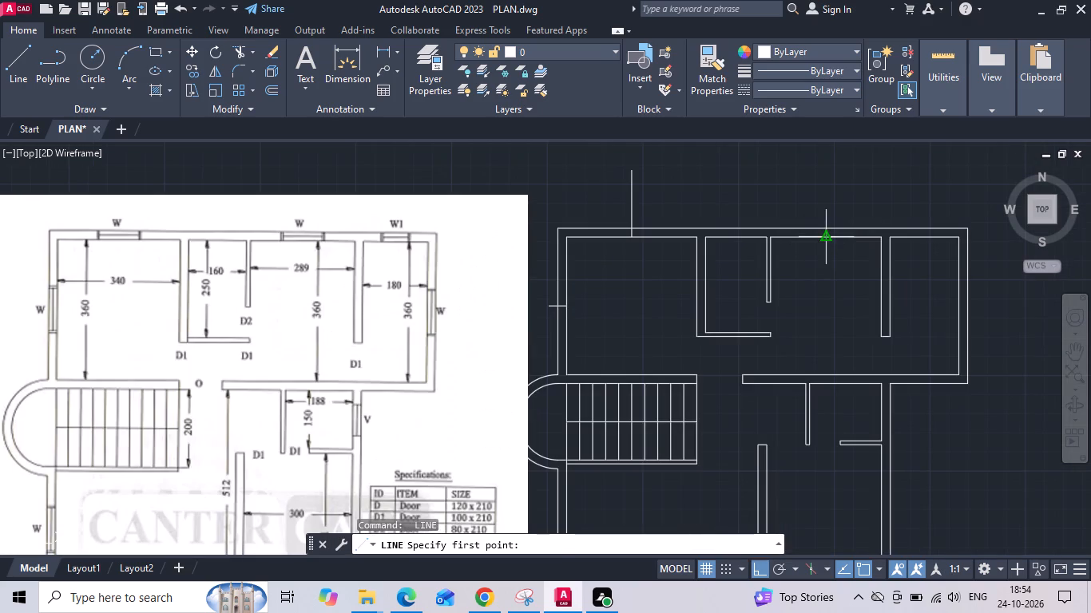
pyautogui.click(824, 237)
pyautogui.click(827, 181)
pyautogui.press('space')
pyautogui.scroll(1, 869, 241)
pyautogui.press('space')
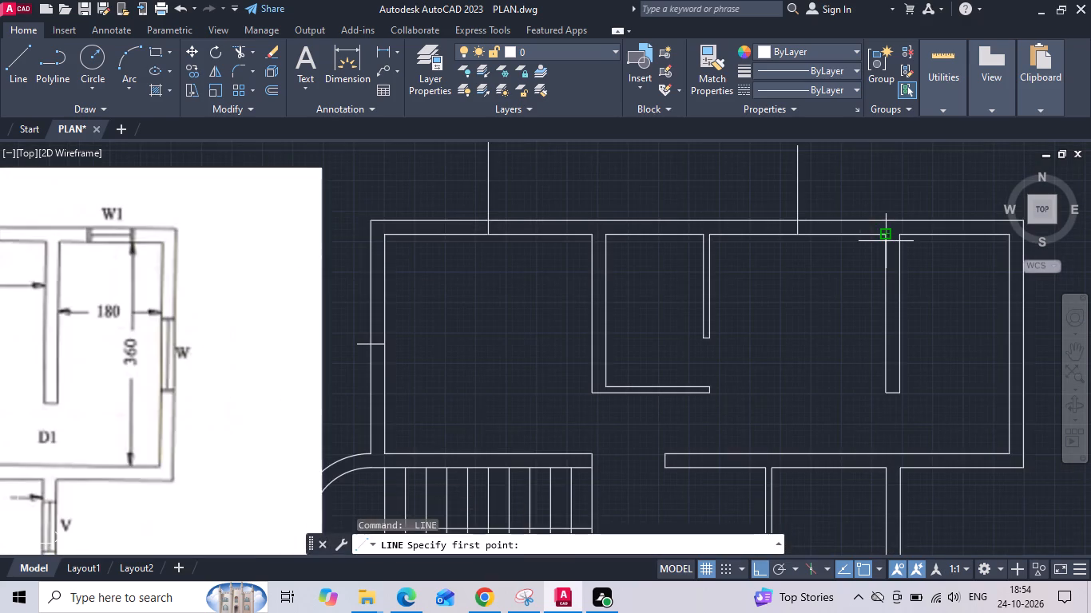
pyautogui.moveTo(879, 243); pyautogui.dragTo(776, 271, button='middle')
pyautogui.moveTo(855, 266); pyautogui.dragTo(852, 259)
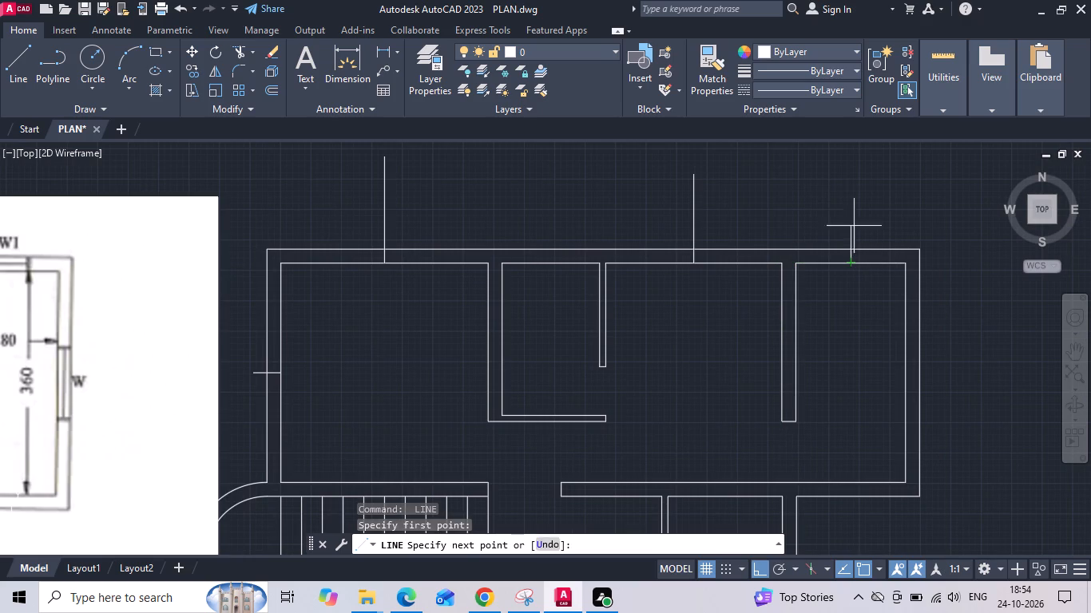
pyautogui.click(855, 197)
pyautogui.press('space')
# Draw horizontal centre lines outward from the outer side wall midpoints for the 180 room's window W and the 188 by 150 room's ventilator V.
pyautogui.press('space')
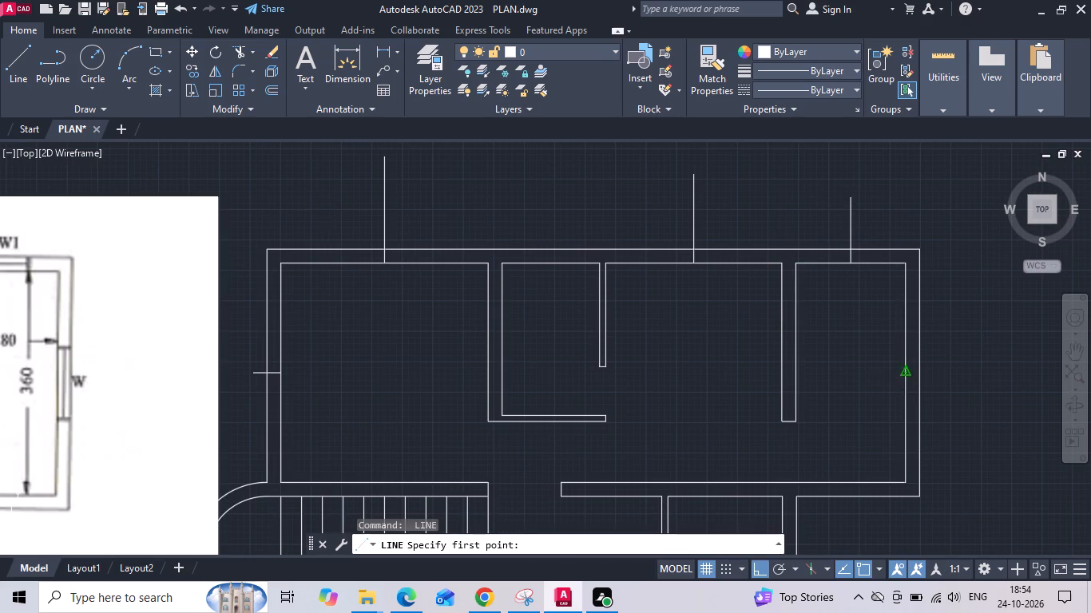
pyautogui.click(902, 373)
pyautogui.click(954, 372)
pyautogui.press('space')
pyautogui.scroll(-2, 773, 309)
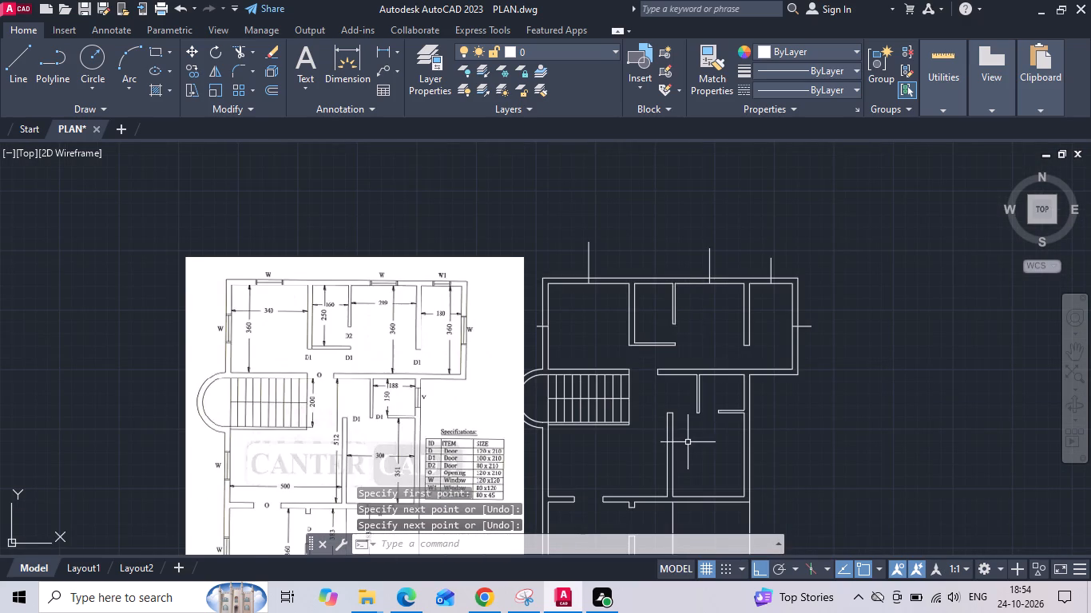
pyautogui.scroll(1, 686, 441)
pyautogui.press('space')
pyautogui.moveTo(779, 366); pyautogui.dragTo(790, 366)
pyautogui.click(825, 368)
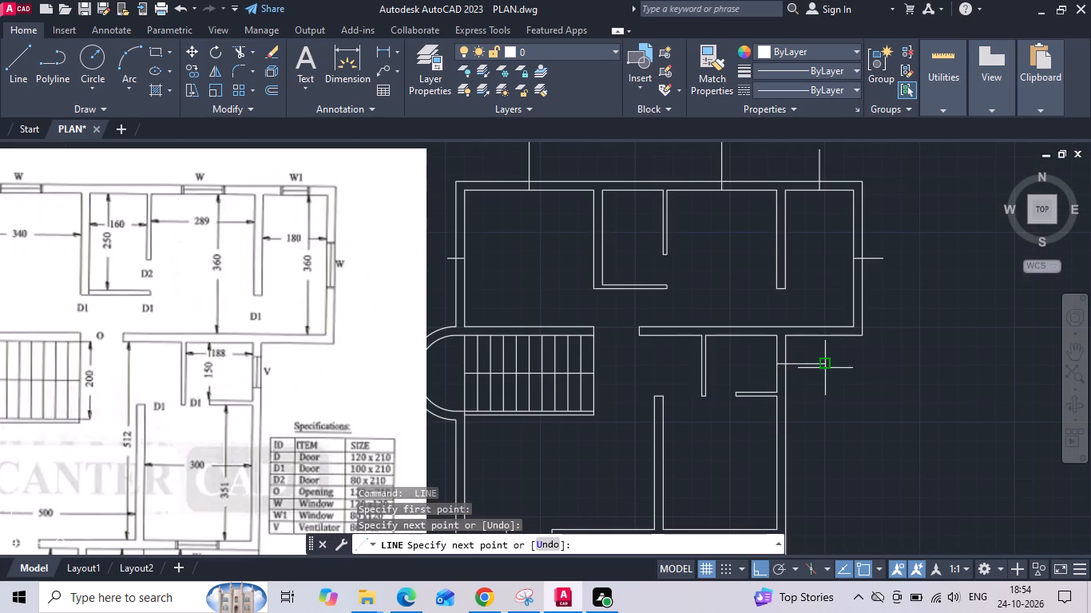
pyautogui.press('space')
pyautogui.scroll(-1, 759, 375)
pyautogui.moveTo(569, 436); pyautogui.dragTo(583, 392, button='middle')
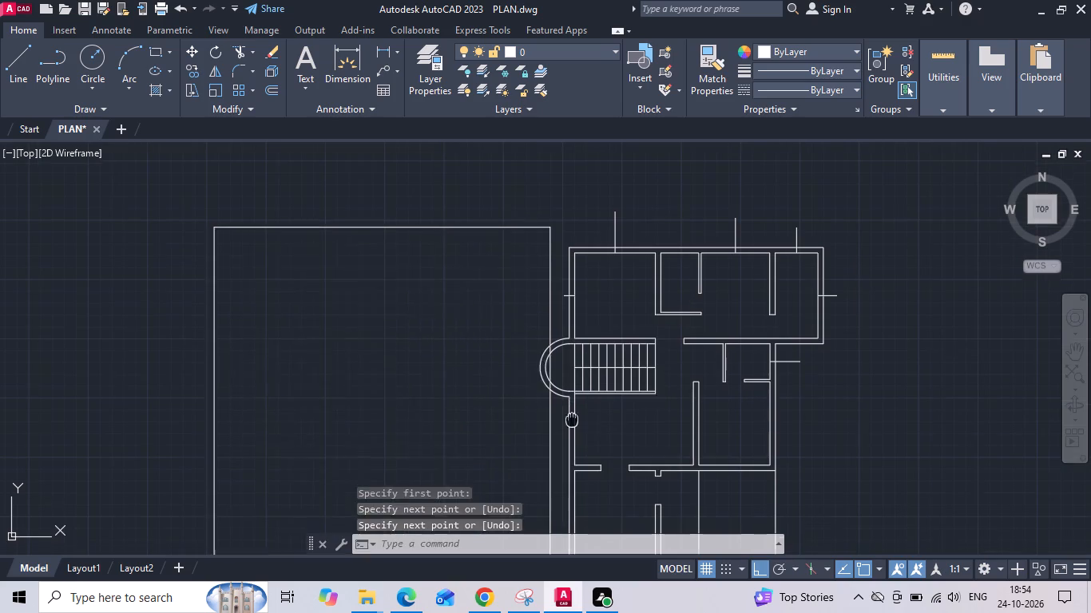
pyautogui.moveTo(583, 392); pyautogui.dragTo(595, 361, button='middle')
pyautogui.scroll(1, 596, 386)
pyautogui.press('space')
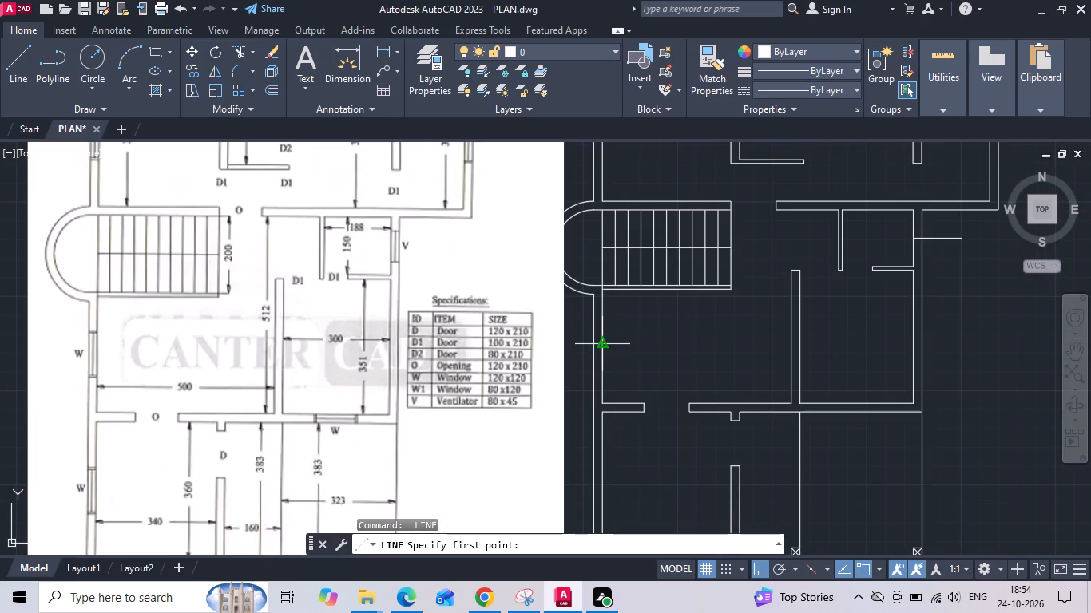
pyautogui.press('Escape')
# Trim the short line crossing the staircase's lower wall in line with the 500 by 512 room's inner side face.
pyautogui.press('t')
pyautogui.press('r')
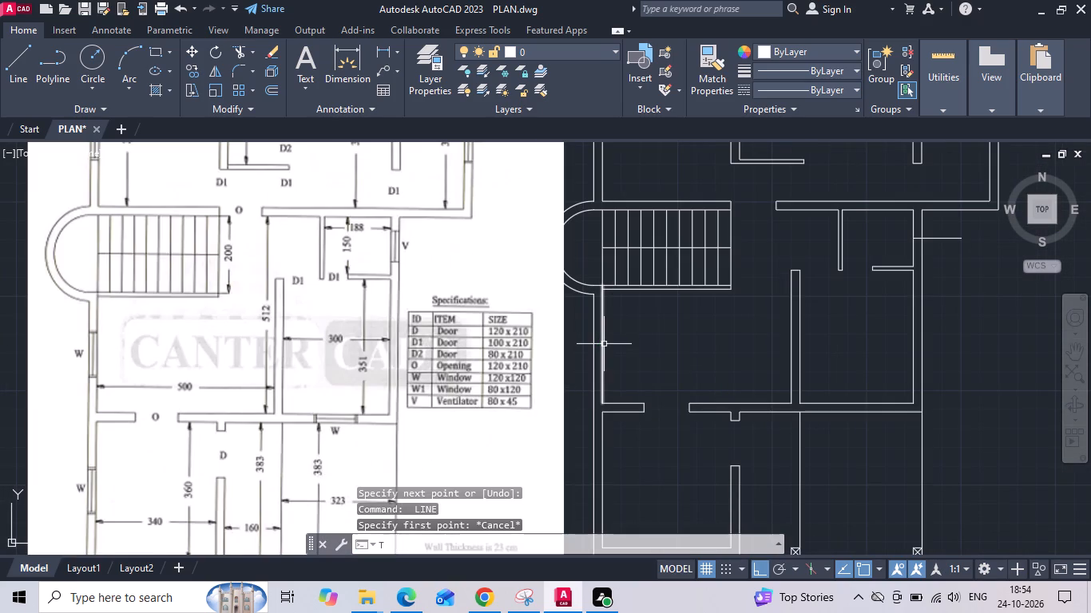
pyautogui.press('space')
pyautogui.press('space')
pyautogui.scroll(4, 604, 279)
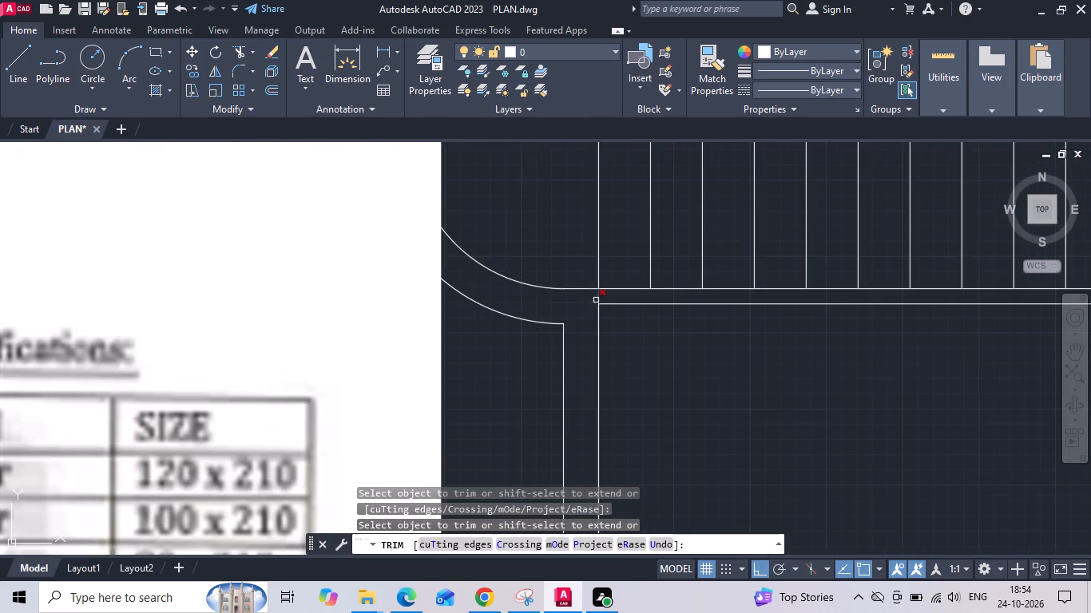
pyautogui.click(599, 299)
pyautogui.press('Escape')
# Draw horizontal window centre lines outward from the inner-face midpoints of the outer side walls of the 500 room and lower 340 by 360 room.
pyautogui.scroll(-2, 626, 300)
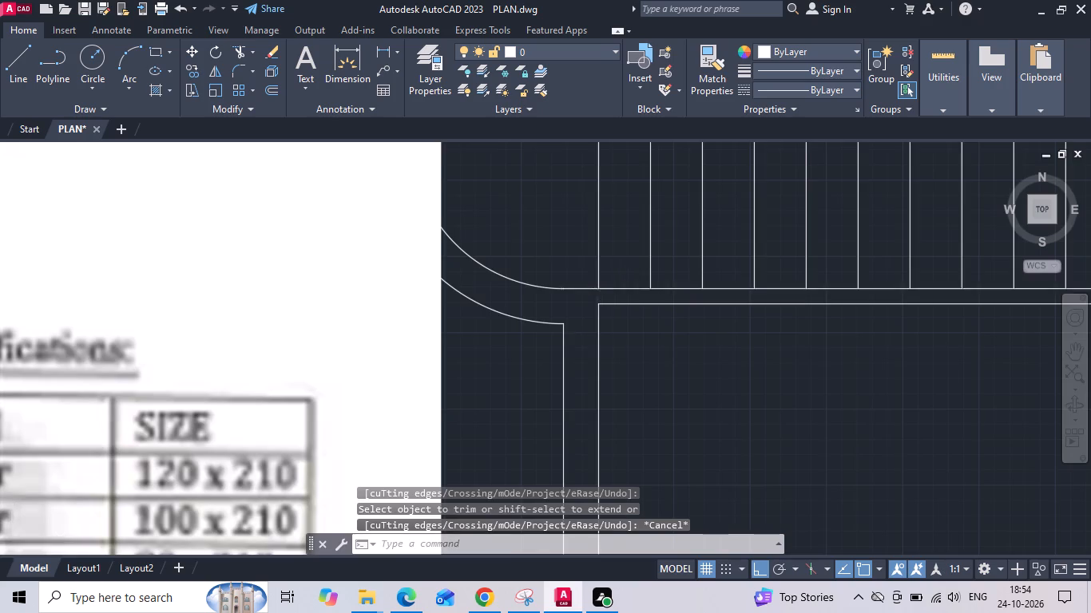
pyautogui.scroll(-1, 629, 312)
pyautogui.write('L')
pyautogui.press('space')
pyautogui.click(625, 365)
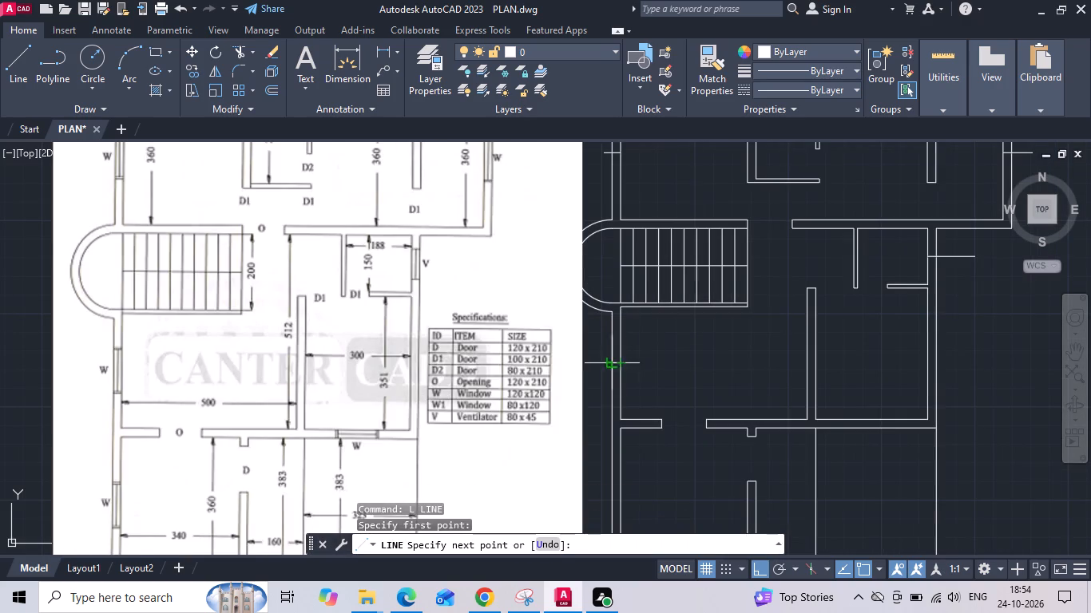
pyautogui.scroll(2, 600, 366)
pyautogui.click(593, 364)
pyautogui.press('space')
pyautogui.scroll(-3, 629, 314)
pyautogui.scroll(1, 643, 436)
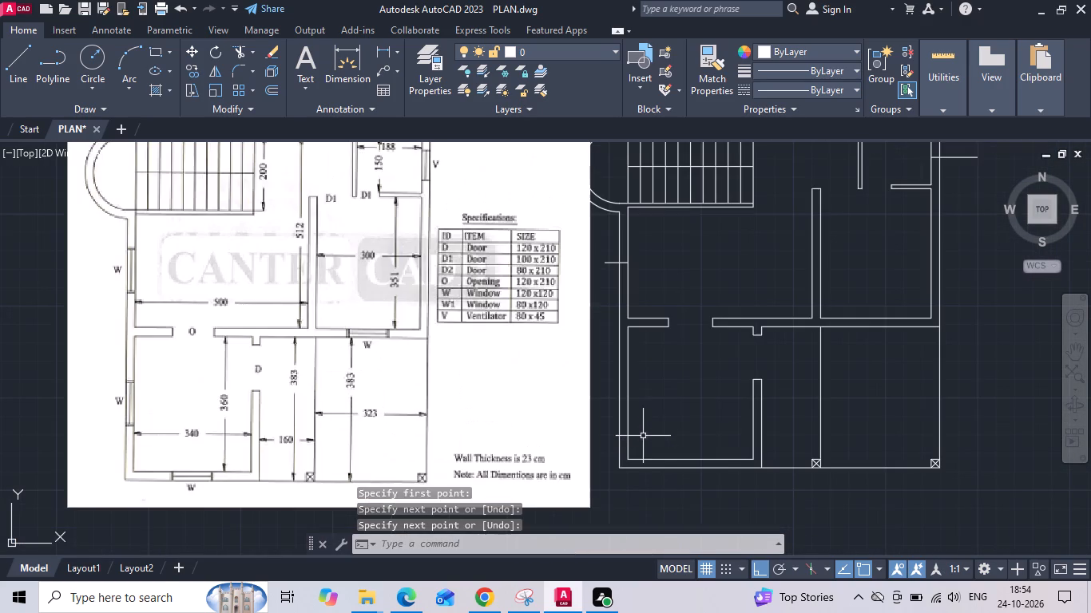
pyautogui.press('space')
pyautogui.click(633, 392)
pyautogui.scroll(2, 617, 396)
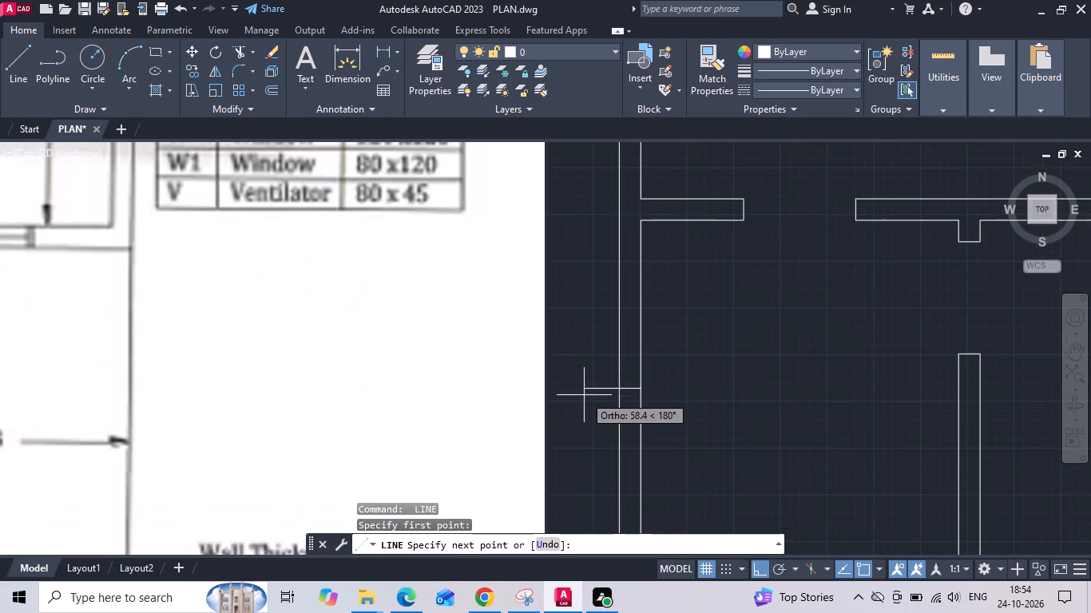
pyautogui.click(584, 395)
pyautogui.press('Escape')
pyautogui.scroll(-2, 684, 374)
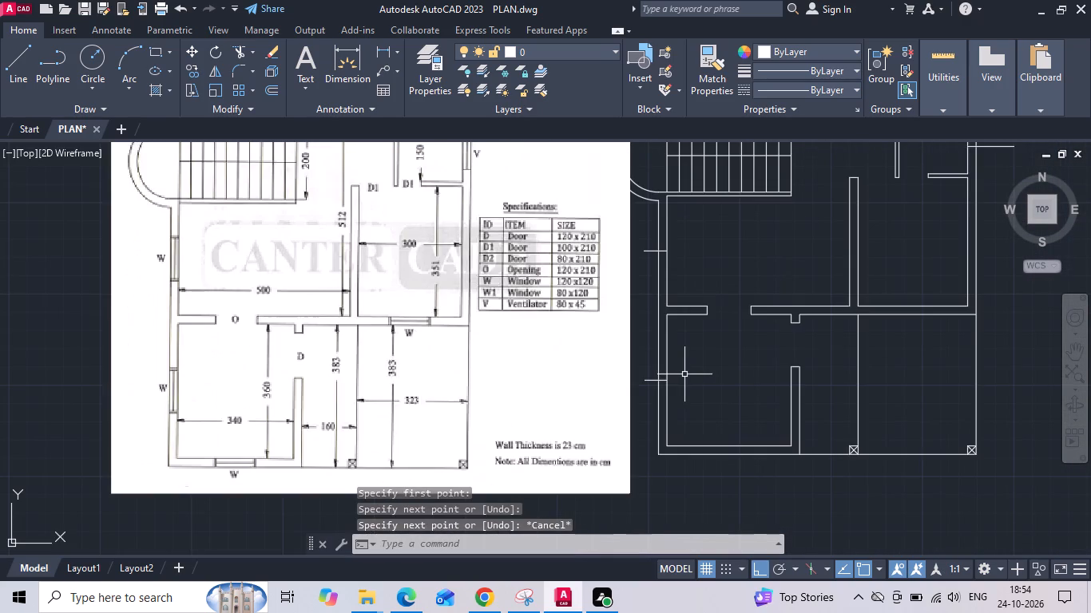
# Draw vertical window centre lines downward from the inner-face midpoints of the bottom walls of the lower 340 by 360 room and 300 by 351 room.
pyautogui.press('space')
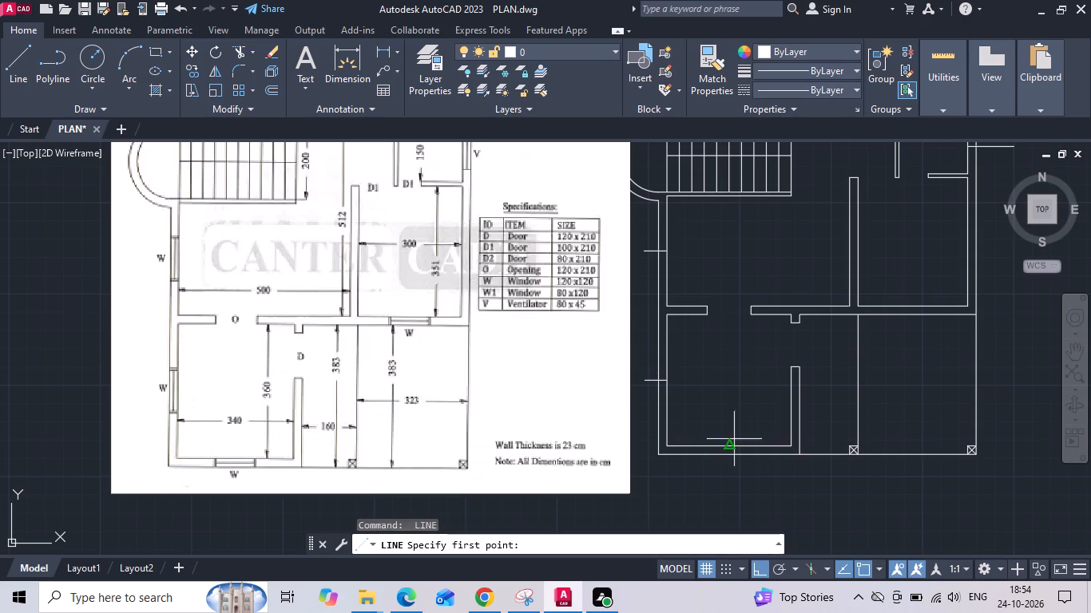
pyautogui.moveTo(724, 445); pyautogui.dragTo(732, 458)
pyautogui.click(736, 498)
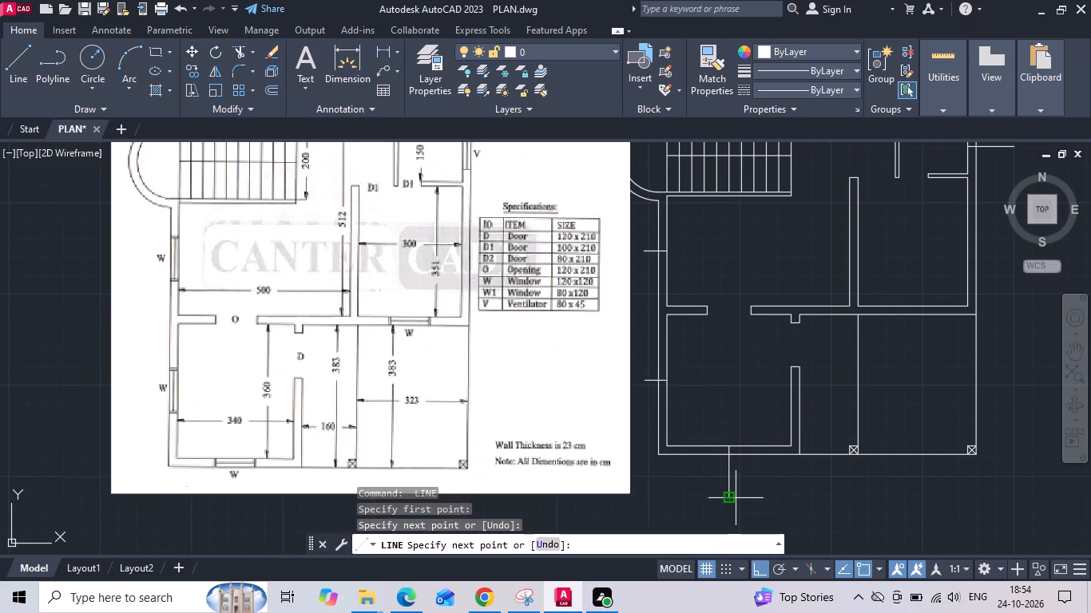
pyautogui.press('Escape')
pyautogui.press('space')
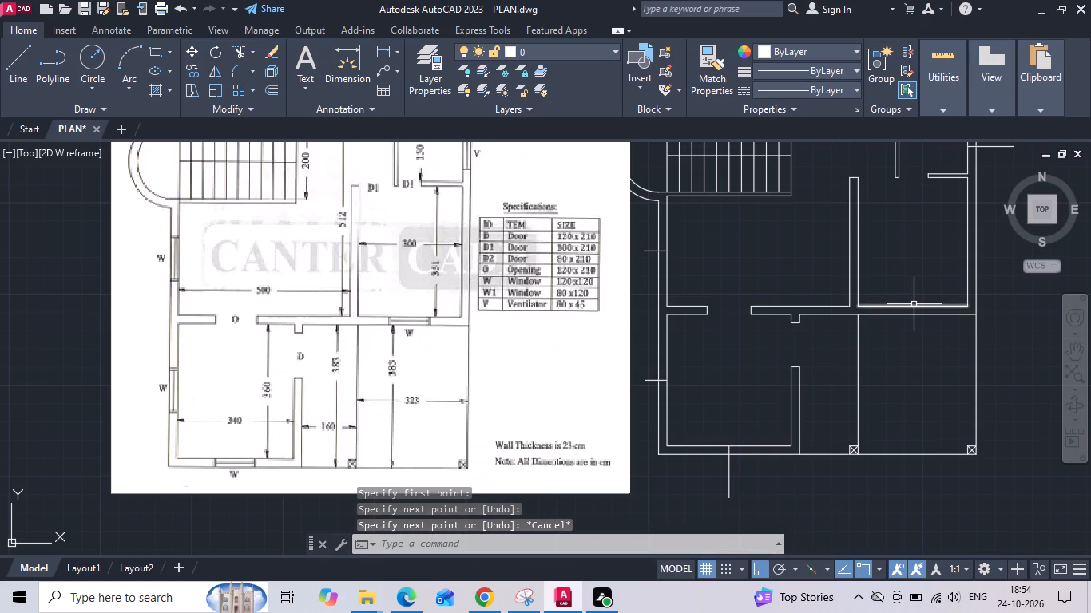
pyautogui.click(915, 305)
pyautogui.click(906, 382)
pyautogui.press('Escape')
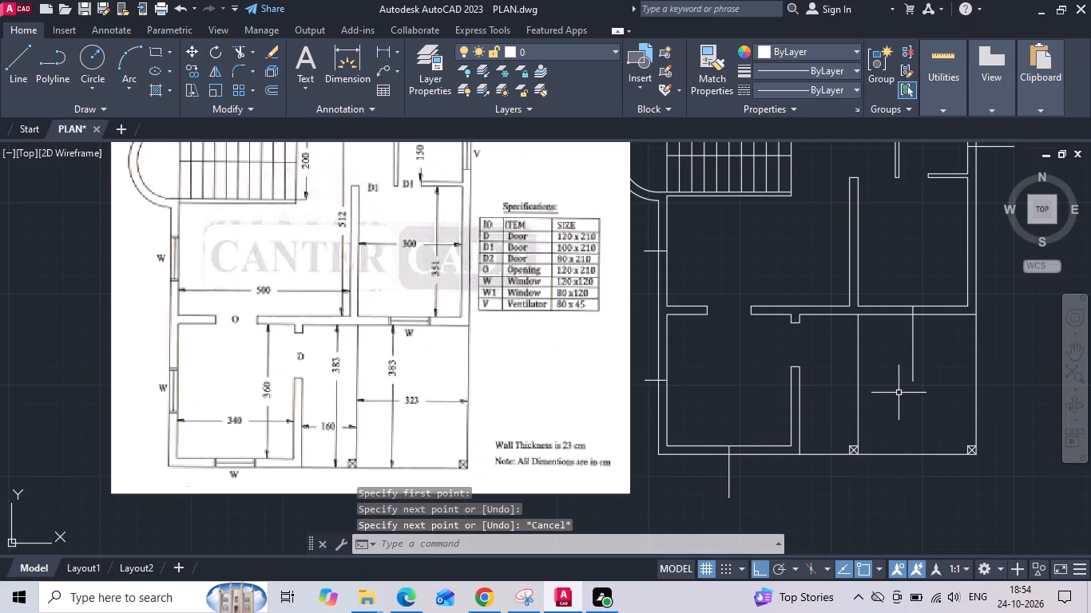
pyautogui.press('Escape')
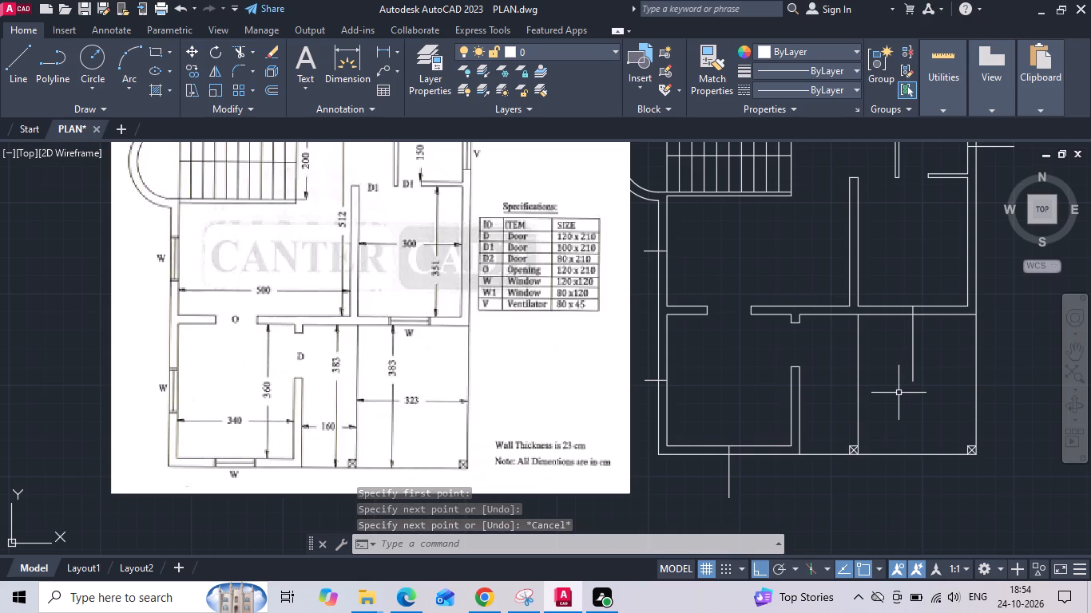
# Offset the lower 340 by 360 room's two window centre lines, bottom wall and side wall, 60 cm to both sides.
pyautogui.write('O 60')
pyautogui.press('Return')
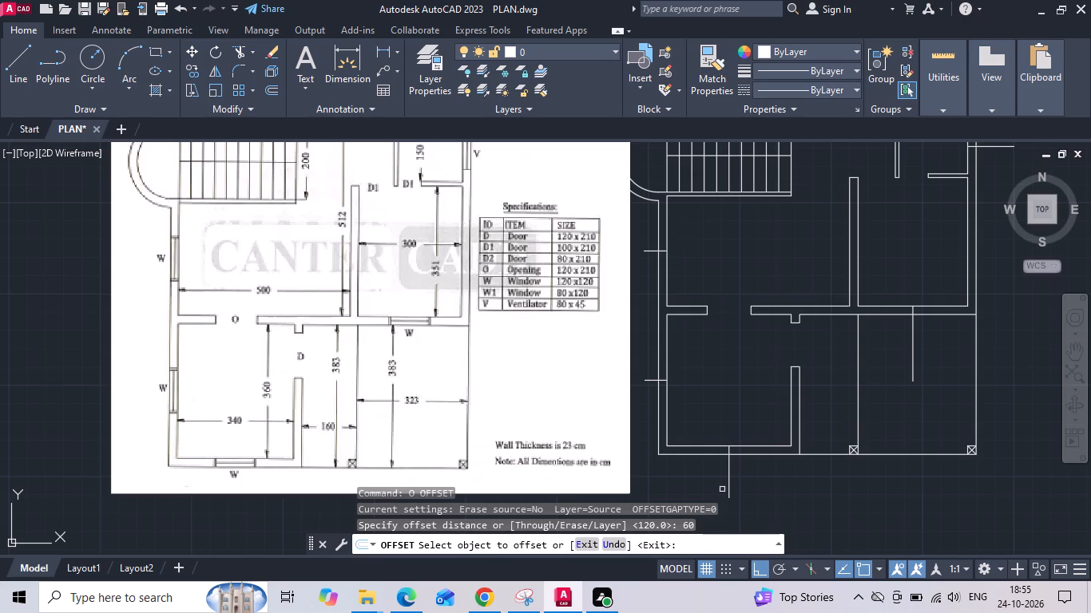
pyautogui.click(728, 492)
pyautogui.click(686, 476)
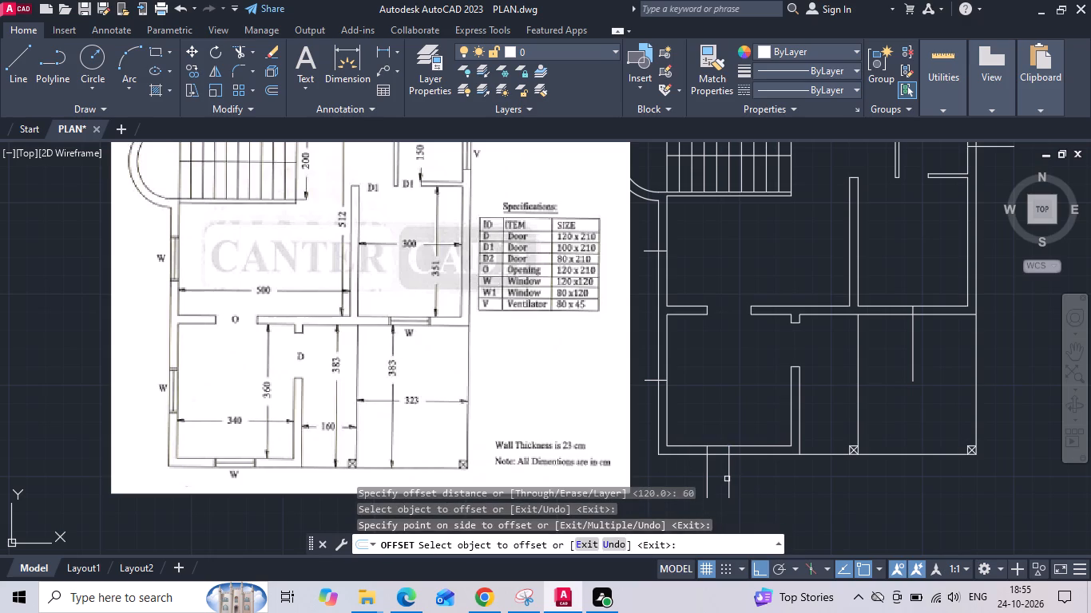
pyautogui.click(730, 479)
pyautogui.click(749, 477)
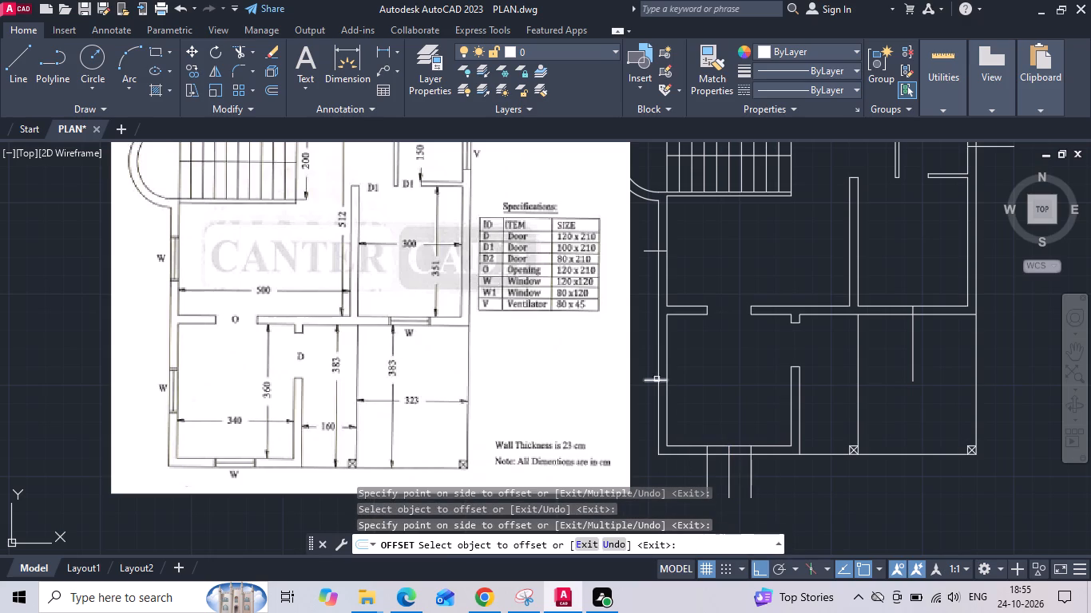
pyautogui.moveTo(653, 378); pyautogui.dragTo(649, 366)
pyautogui.click(649, 336)
pyautogui.moveTo(651, 379); pyautogui.dragTo(649, 397)
pyautogui.click(645, 417)
# Offset the window centre lines of the 300 by 351 room's bottom wall and the 500 room's side wall 60 cm to both sides.
pyautogui.moveTo(913, 338); pyautogui.dragTo(895, 350)
pyautogui.click(863, 362)
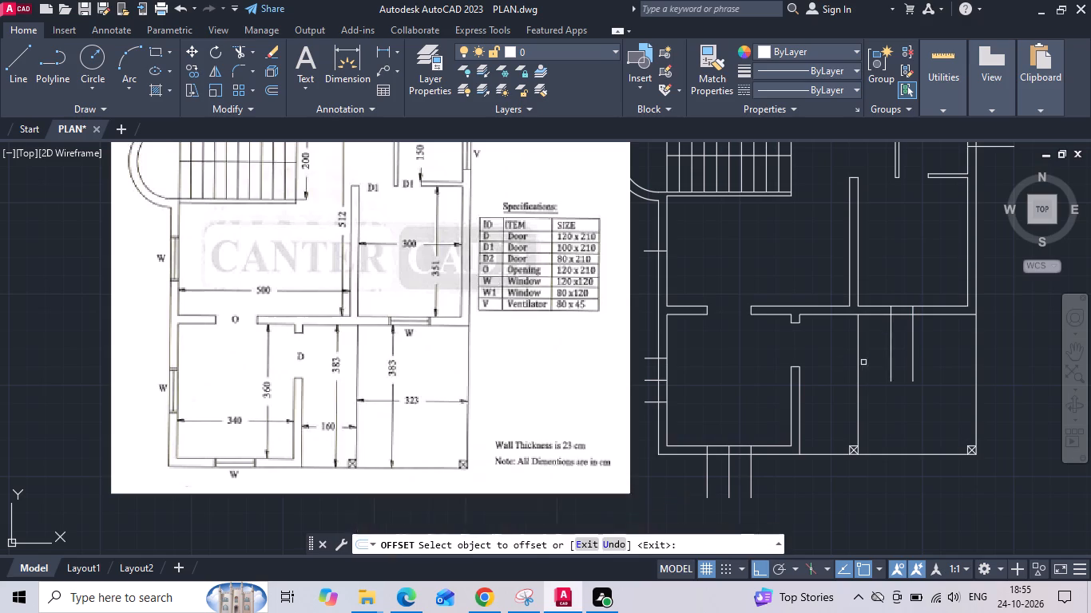
pyautogui.moveTo(913, 344); pyautogui.dragTo(930, 340)
pyautogui.click(950, 336)
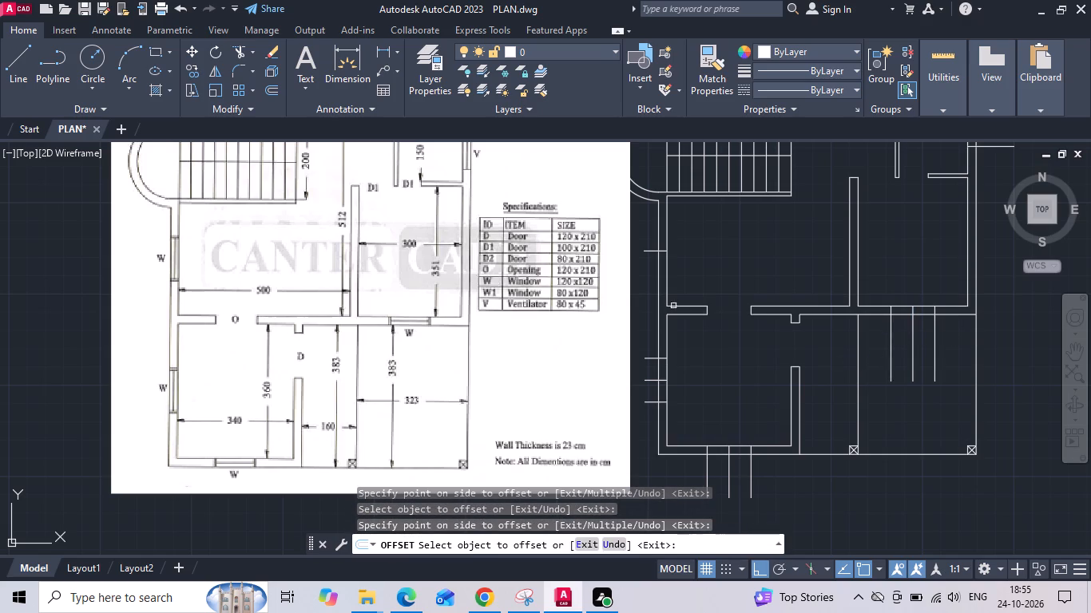
pyautogui.click(653, 251)
pyautogui.click(647, 216)
pyautogui.moveTo(648, 251); pyautogui.dragTo(649, 259)
pyautogui.click(641, 303)
# Offset the 188 by 150 room's ventilator centre line 60 cm to both sides.
pyautogui.moveTo(738, 251); pyautogui.dragTo(719, 373, button='middle')
pyautogui.moveTo(898, 342); pyautogui.dragTo(706, 444, button='middle')
pyautogui.scroll(1, 792, 399)
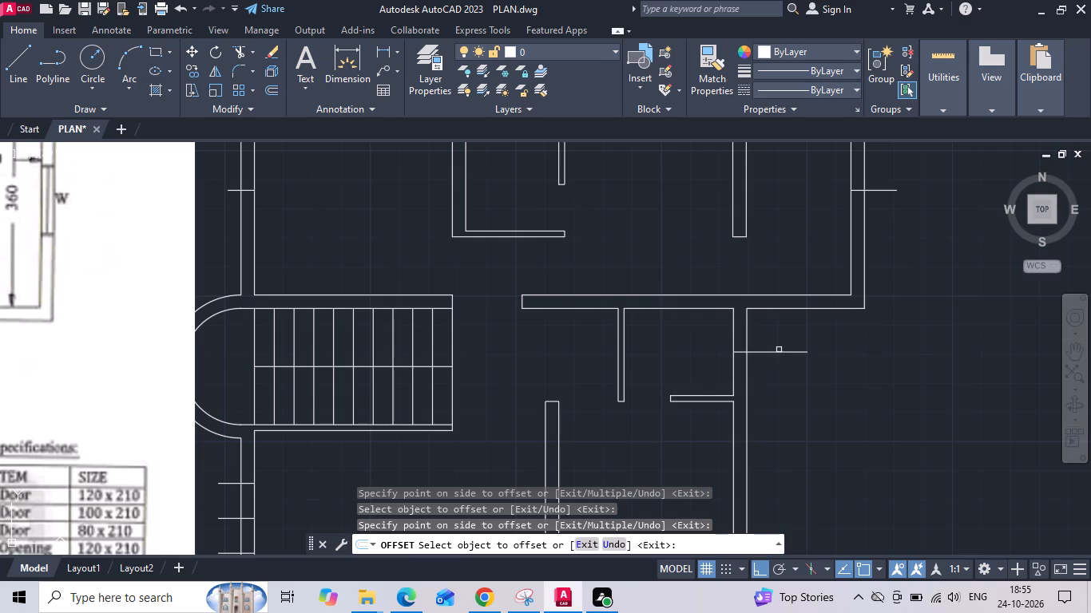
pyautogui.click(778, 350)
pyautogui.click(777, 330)
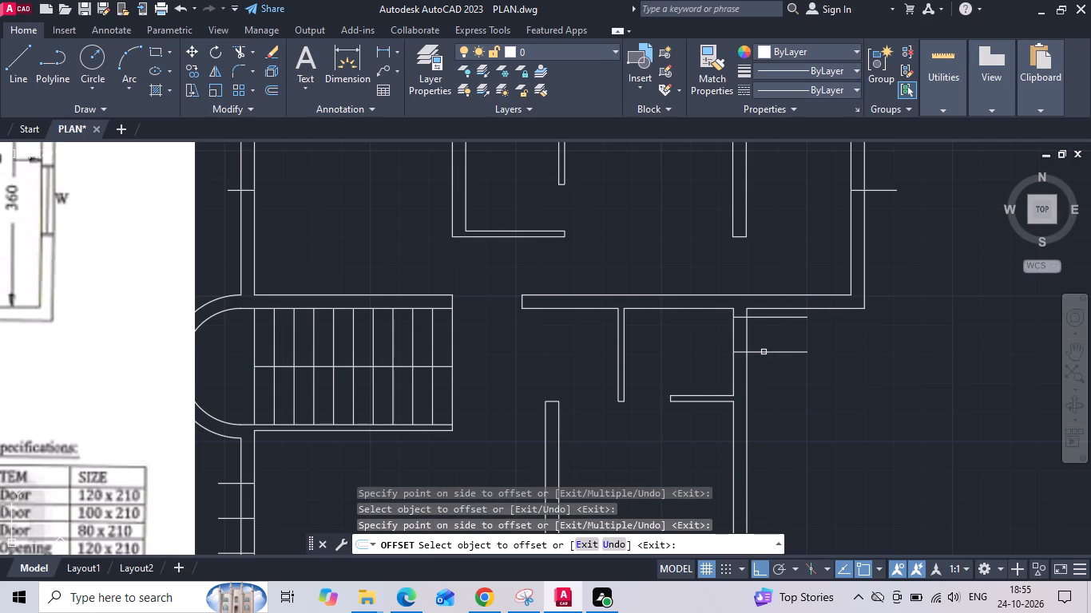
pyautogui.keyDown('ctrl'); pyautogui.click(764, 352); pyautogui.keyUp('ctrl')
pyautogui.click(760, 390)
# Offset the 180 room's side-wall and top-wall window centre lines 60 cm to both sides.
pyautogui.moveTo(859, 329); pyautogui.dragTo(839, 440, button='middle')
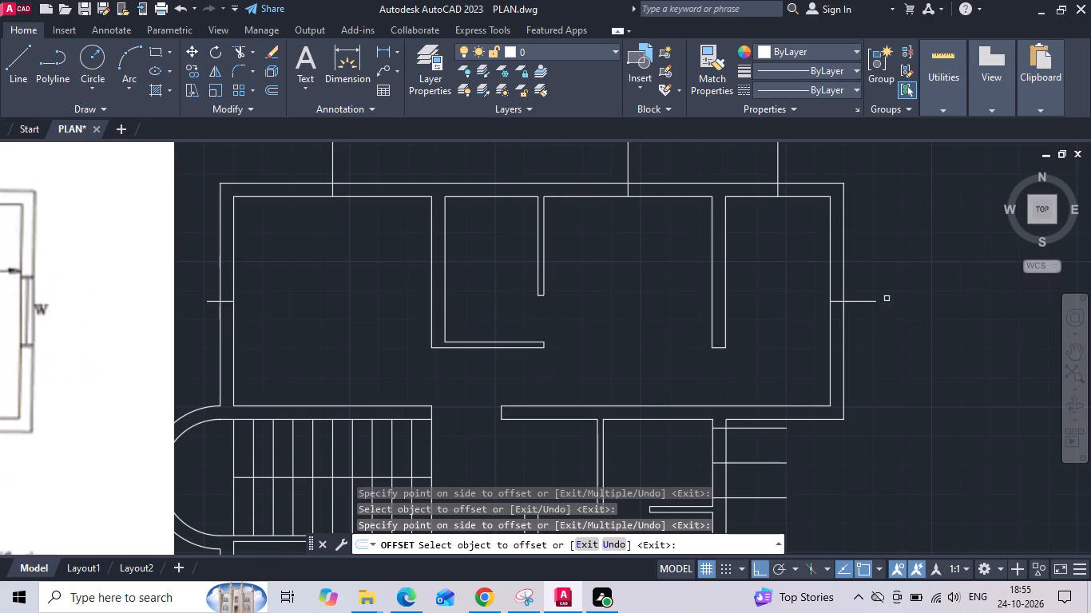
pyautogui.press('space')
pyautogui.press('space')
pyautogui.press('space')
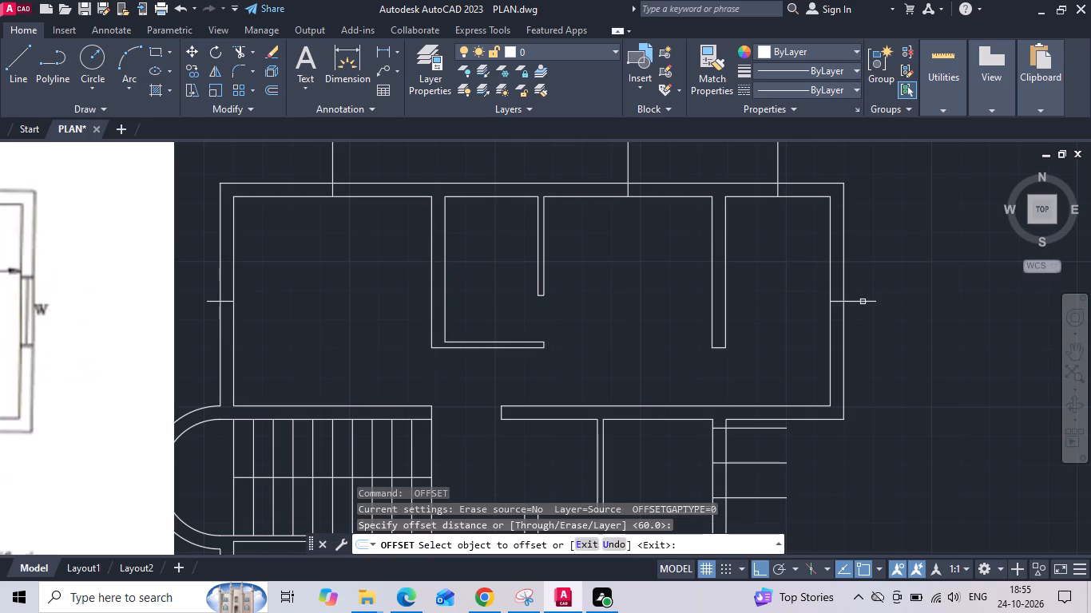
pyautogui.click(863, 302)
pyautogui.click(866, 262)
pyautogui.moveTo(859, 303); pyautogui.dragTo(858, 322)
pyautogui.click(853, 351)
pyautogui.moveTo(806, 271); pyautogui.dragTo(806, 357, button='middle')
pyautogui.moveTo(778, 258); pyautogui.dragTo(776, 258)
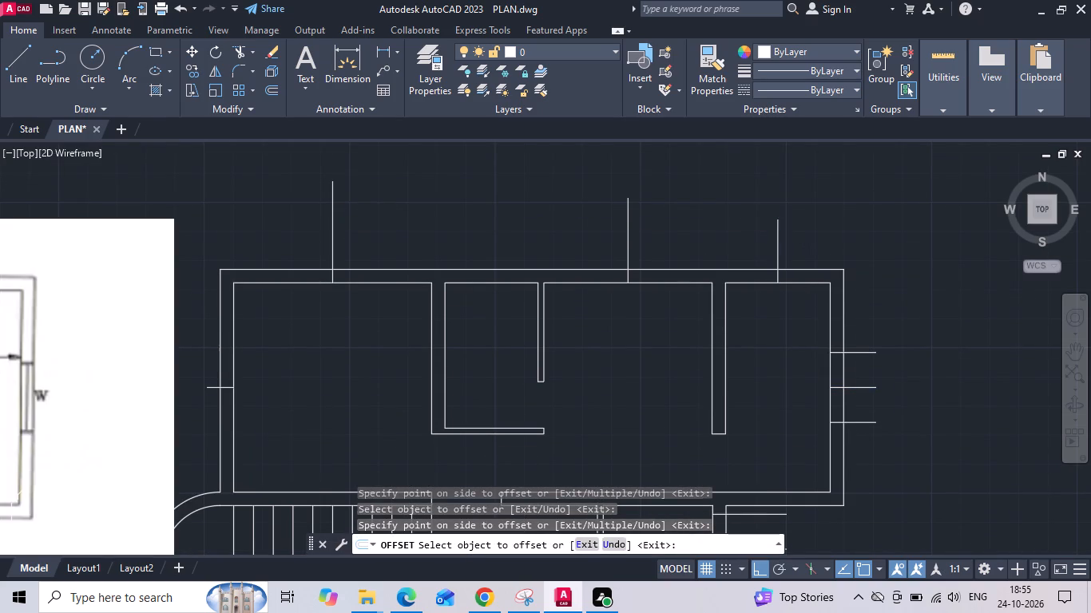
pyautogui.moveTo(776, 258); pyautogui.dragTo(766, 258)
pyautogui.click(732, 257)
pyautogui.moveTo(779, 253); pyautogui.dragTo(808, 239)
pyautogui.click(814, 237)
pyautogui.click(793, 222)
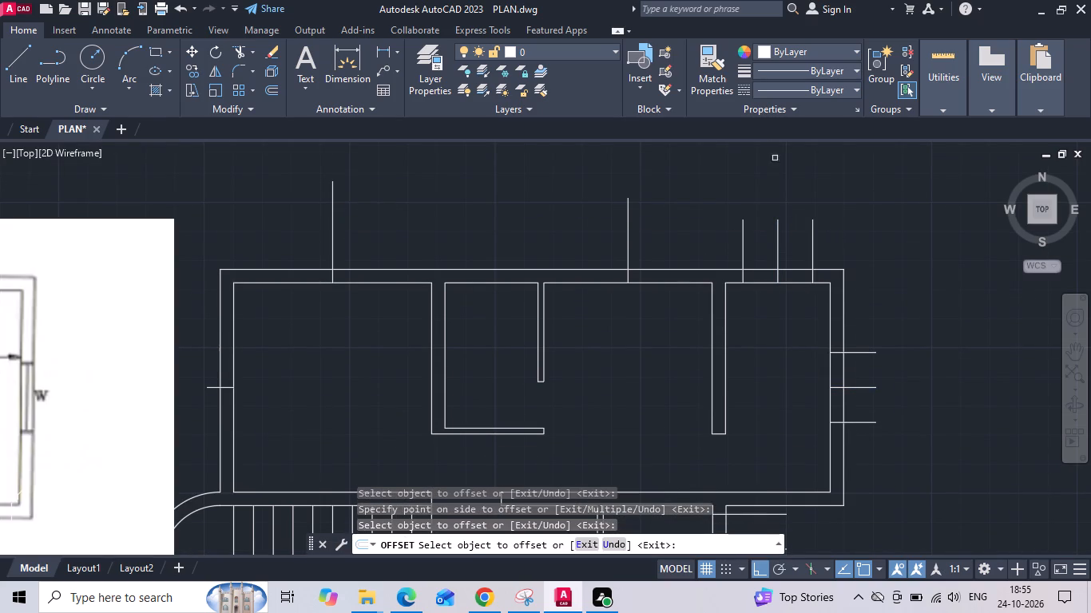
# Offset the 289 room's top-wall window centre line 60 cm to both sides.
pyautogui.moveTo(629, 235); pyautogui.dragTo(621, 241)
pyautogui.click(589, 251)
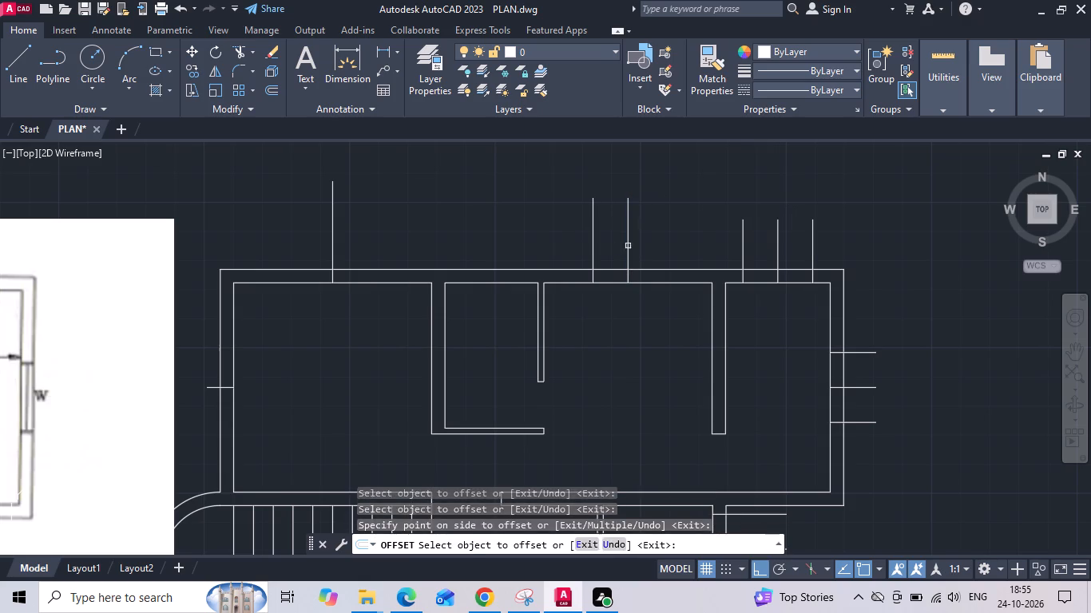
pyautogui.moveTo(628, 246); pyautogui.dragTo(699, 229)
pyautogui.click(736, 218)
# Offset the upper 340 by 360 room's top-wall and side-wall window centre lines 60 cm to both sides.
pyautogui.press('space')
pyautogui.press('space')
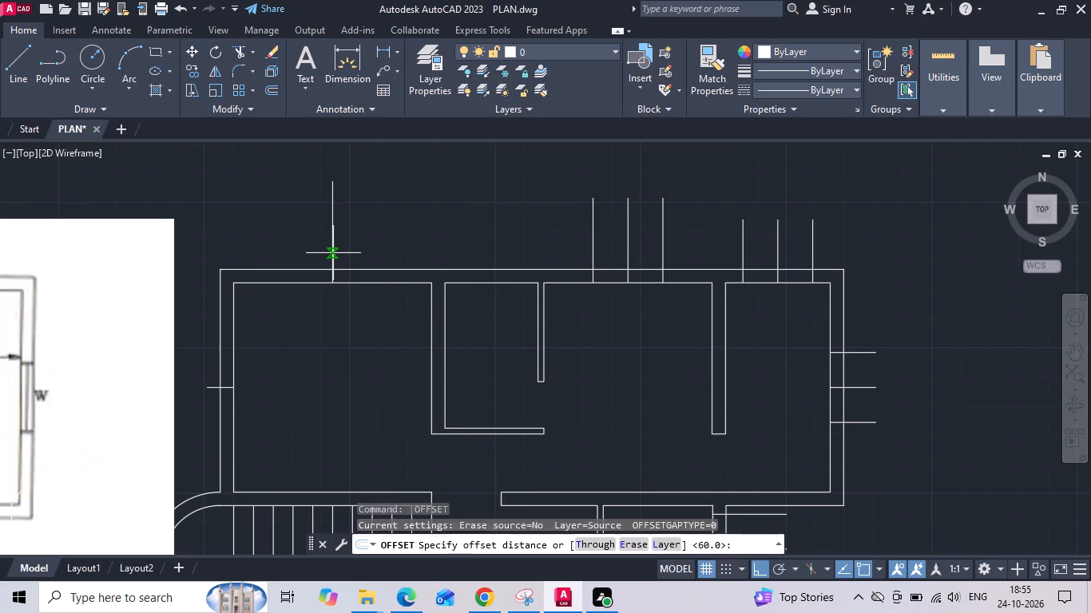
pyautogui.press('space')
pyautogui.click(333, 251)
pyautogui.click(305, 251)
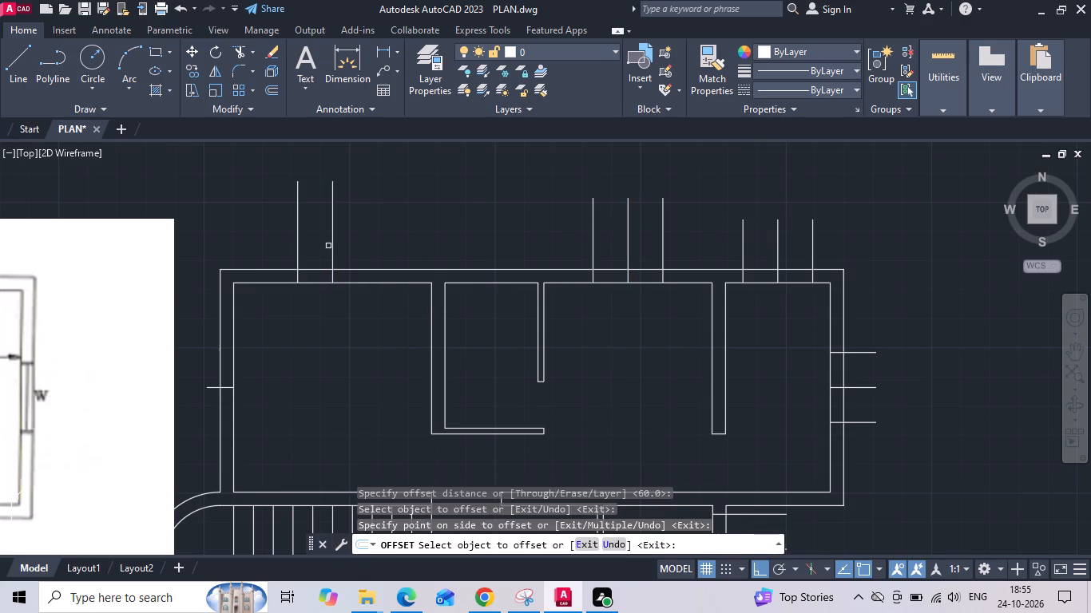
pyautogui.click(335, 238)
pyautogui.click(445, 226)
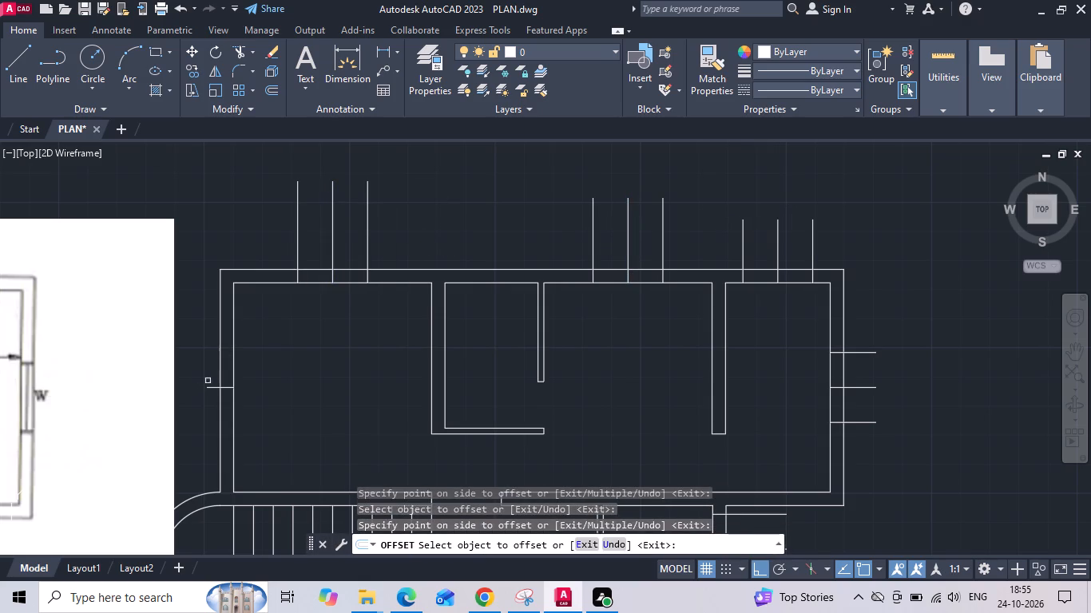
pyautogui.moveTo(213, 386); pyautogui.dragTo(212, 379)
pyautogui.click(212, 348)
pyautogui.click(209, 386)
pyautogui.click(195, 426)
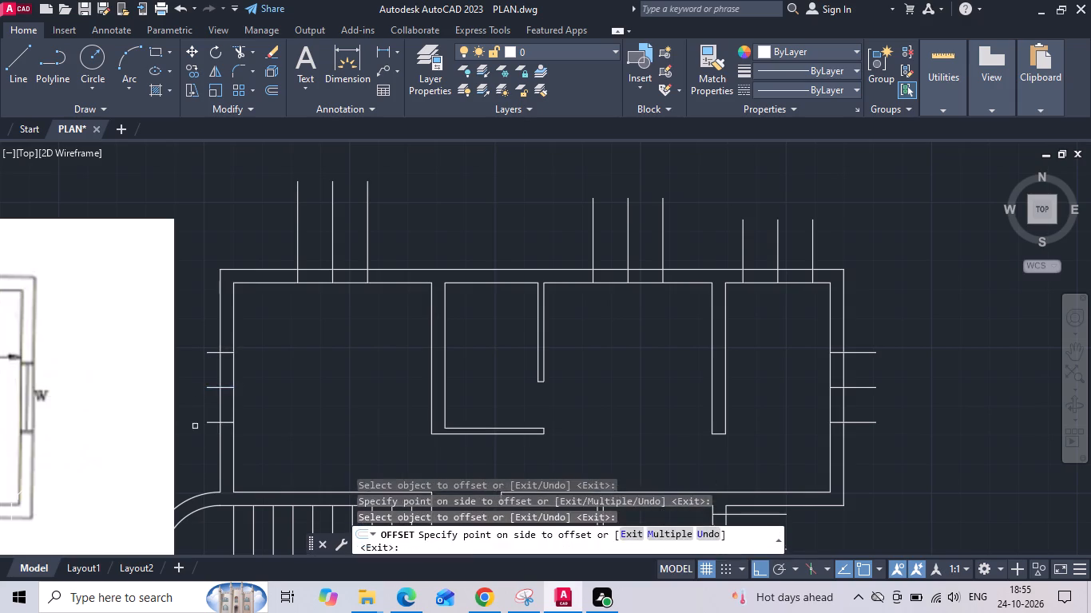
pyautogui.scroll(-3, 292, 342)
pyautogui.press('Escape')
# Move the upper ventilator line of the 188 by 150 room 20 cm down toward its centre line.
pyautogui.scroll(2, 385, 405)
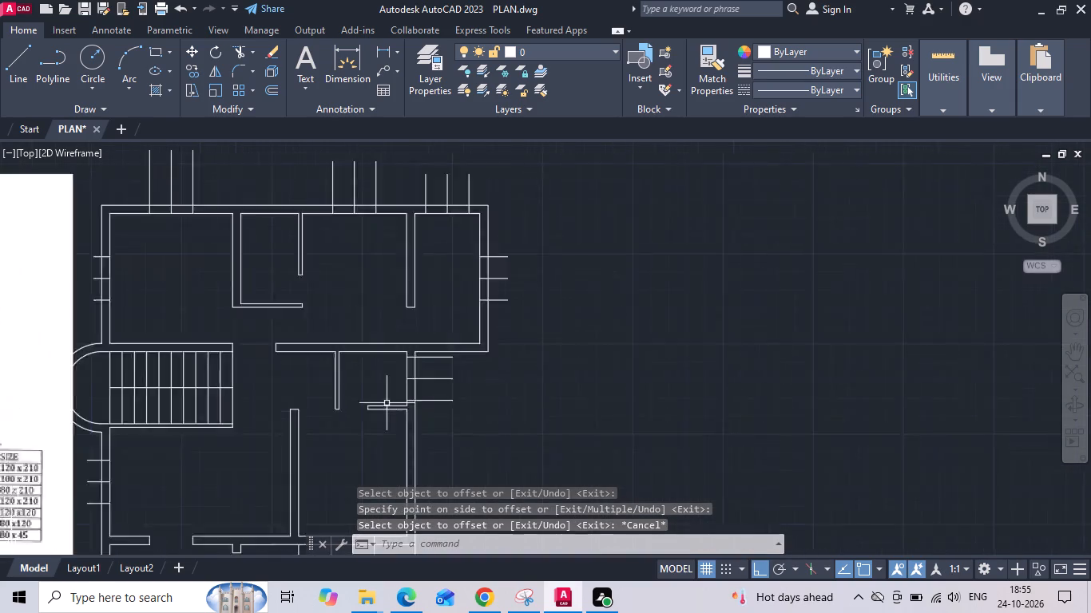
pyautogui.scroll(1, 387, 402)
pyautogui.scroll(1, 452, 351)
pyautogui.click(465, 317)
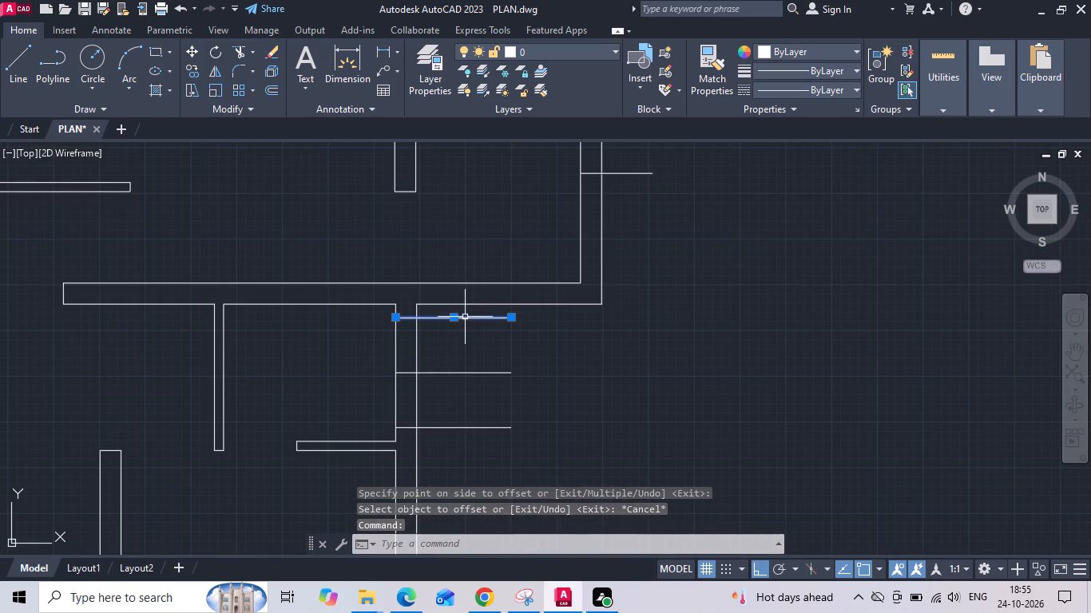
pyautogui.rightClick(465, 317)
pyautogui.click(519, 287)
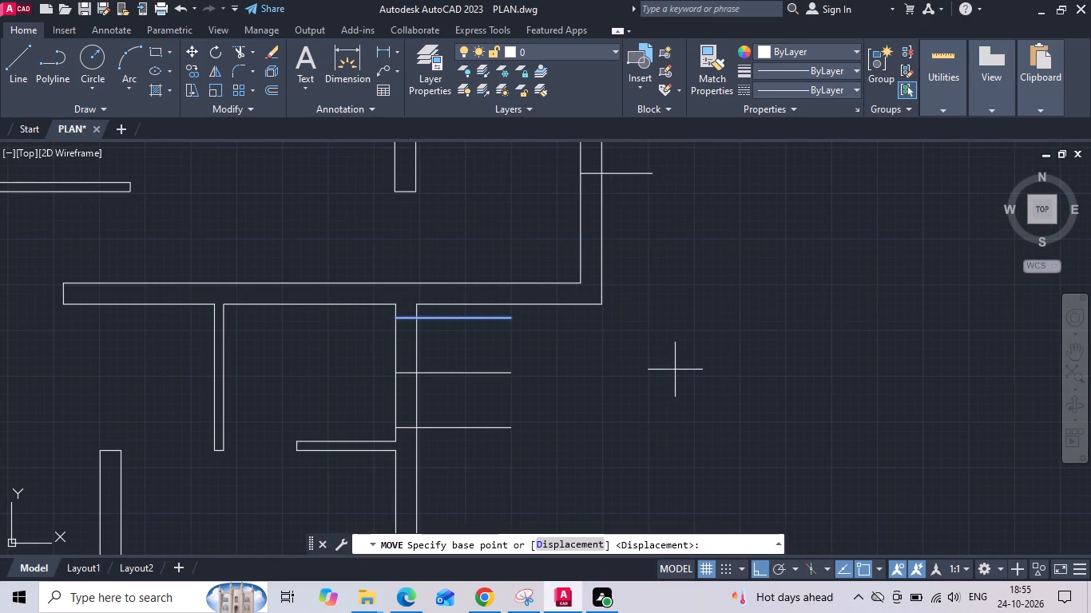
pyautogui.click(675, 370)
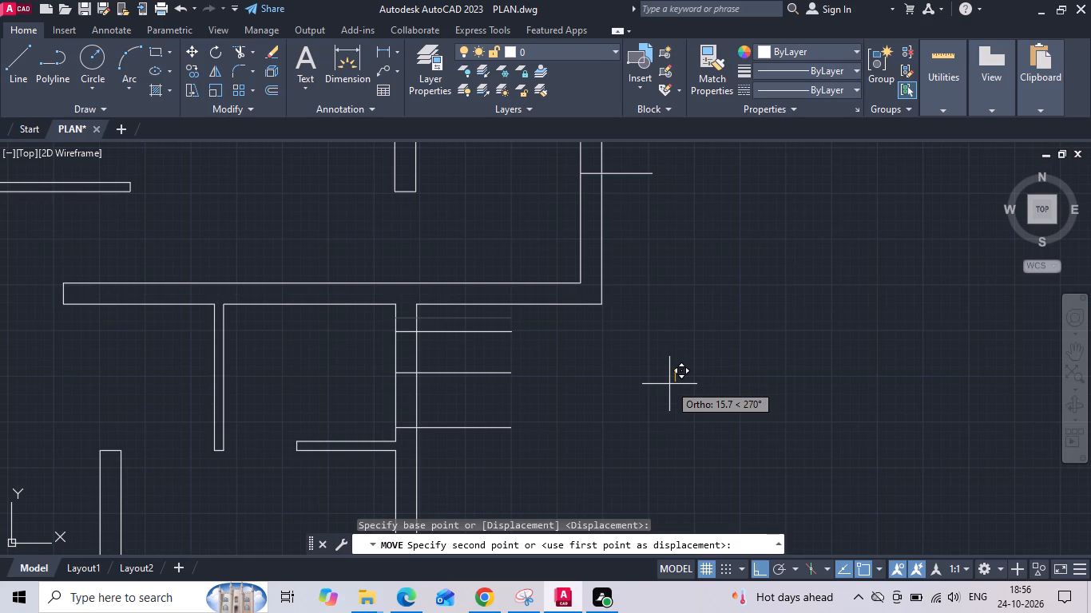
pyautogui.write('20')
pyautogui.press('Return')
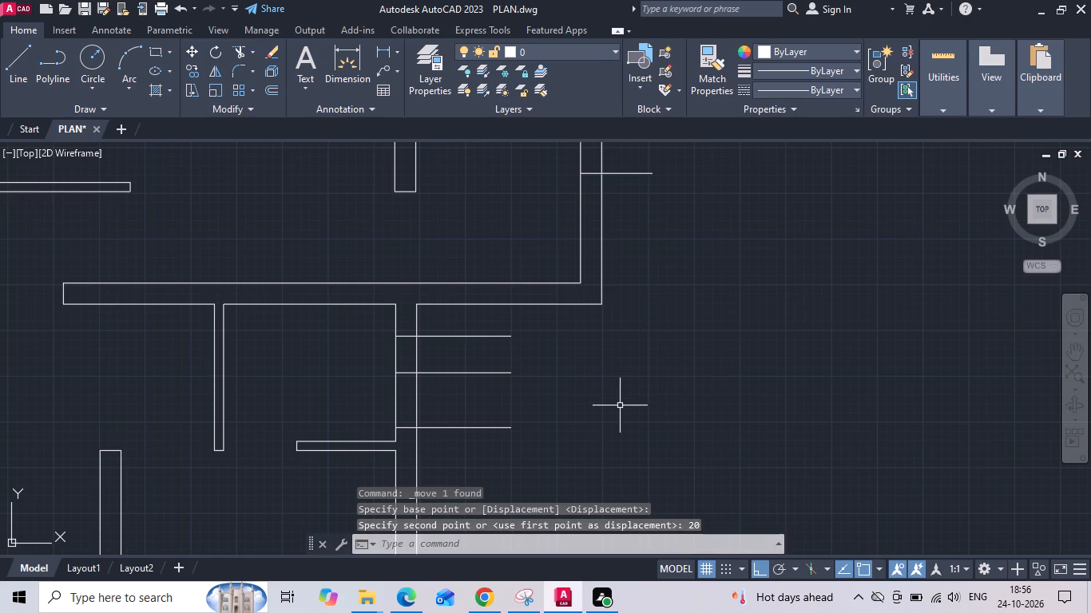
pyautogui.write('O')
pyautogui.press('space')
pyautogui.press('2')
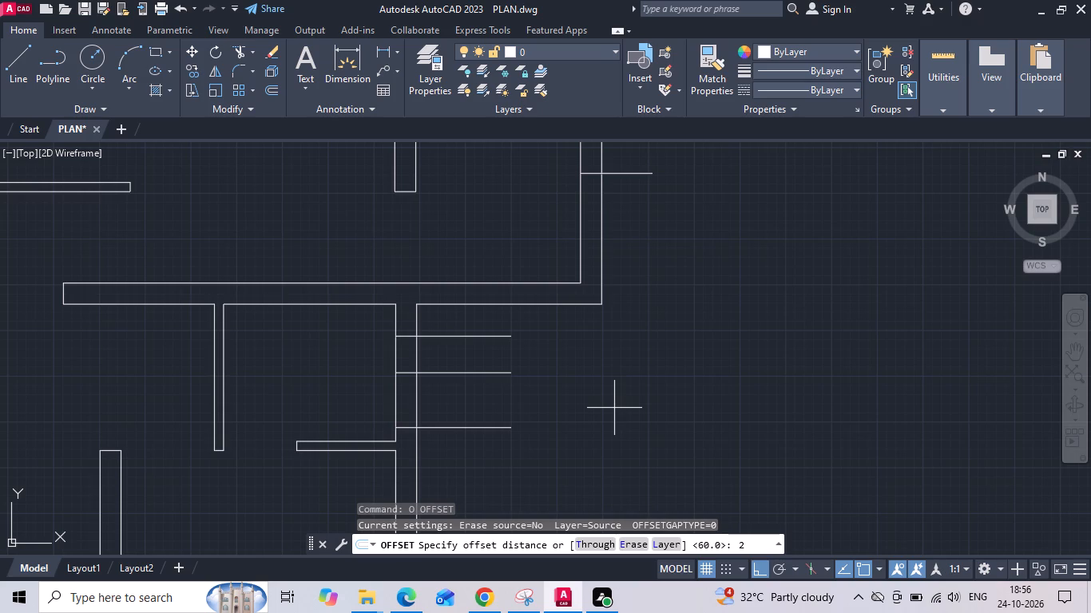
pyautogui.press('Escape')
# Move the lower ventilator line of the 188 by 150 room 20 cm up toward its centre line.
pyautogui.click(510, 425)
pyautogui.rightClick(455, 398)
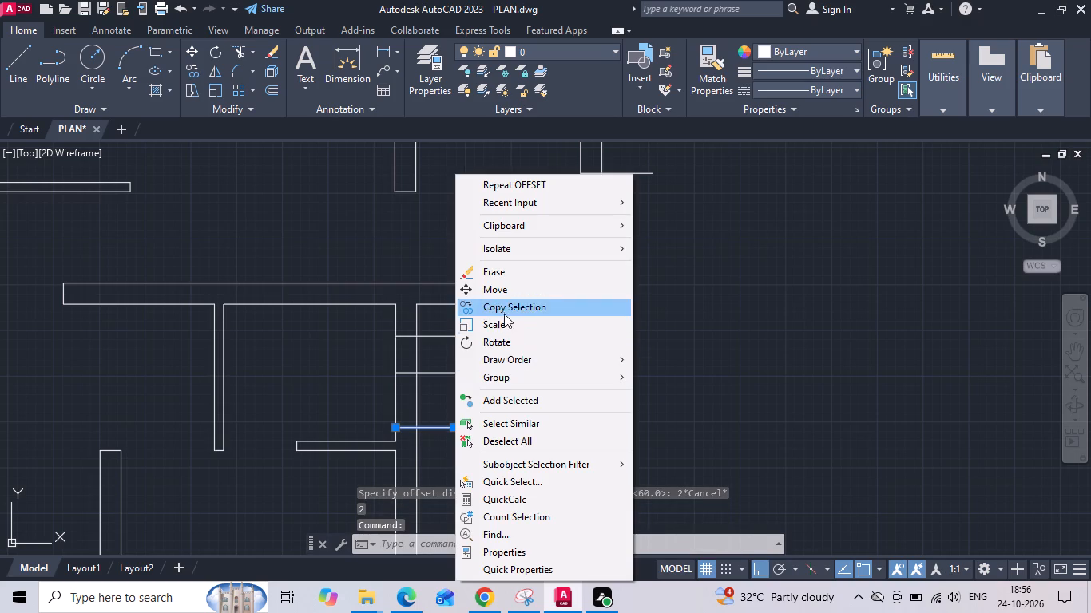
pyautogui.click(509, 295)
pyautogui.moveTo(624, 387); pyautogui.dragTo(624, 361)
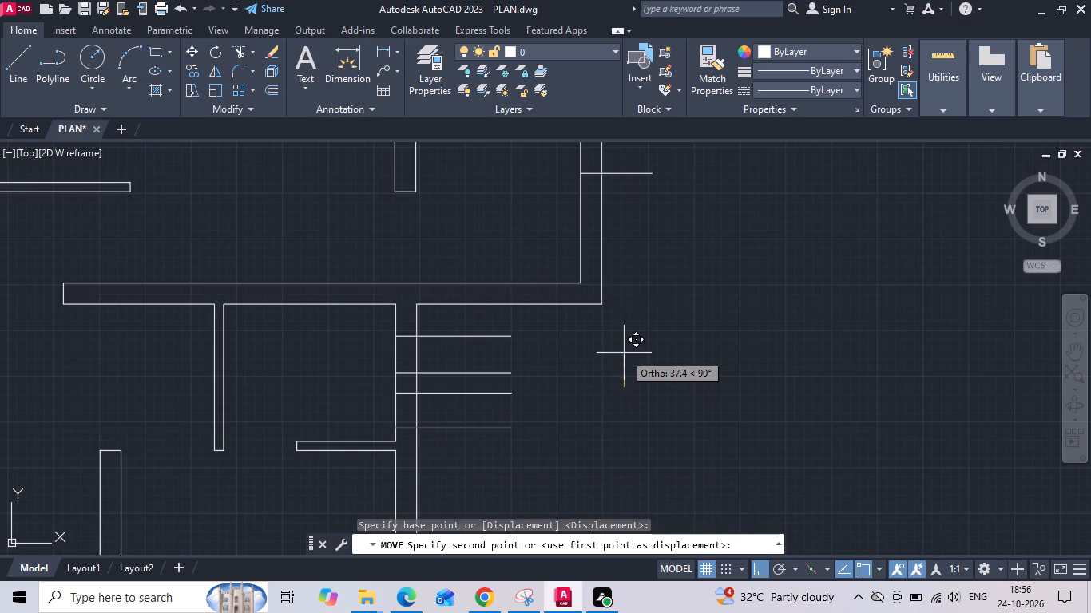
pyautogui.write('20')
pyautogui.press('space')
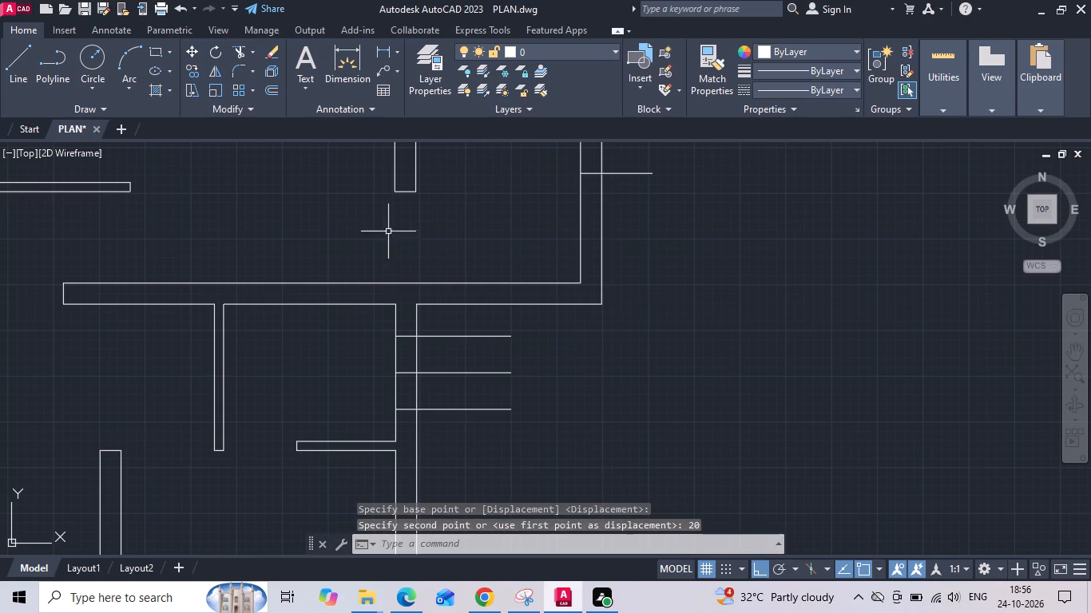
# Measure the ventilator opening's width between its two outer lines with a linear dimension.
pyautogui.click(384, 46)
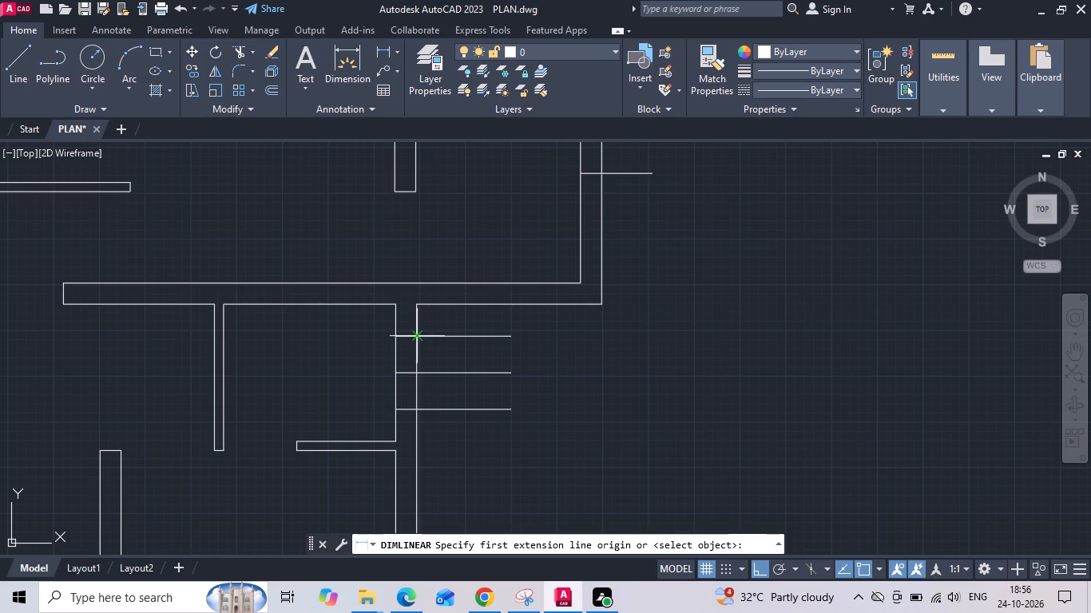
pyautogui.click(419, 334)
pyautogui.click(420, 408)
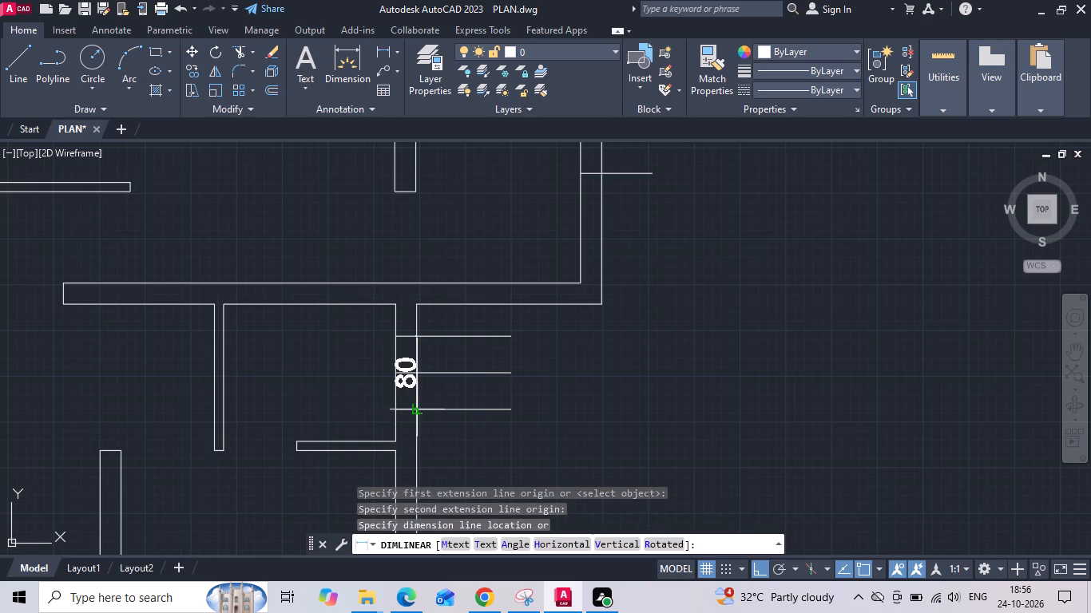
pyautogui.press('Escape')
# Move the 180 room's top-wall window line nearest the outer corner 20 cm toward the window's centre line.
pyautogui.scroll(-2, 438, 417)
pyautogui.scroll(3, 479, 204)
pyautogui.moveTo(505, 240); pyautogui.dragTo(483, 249)
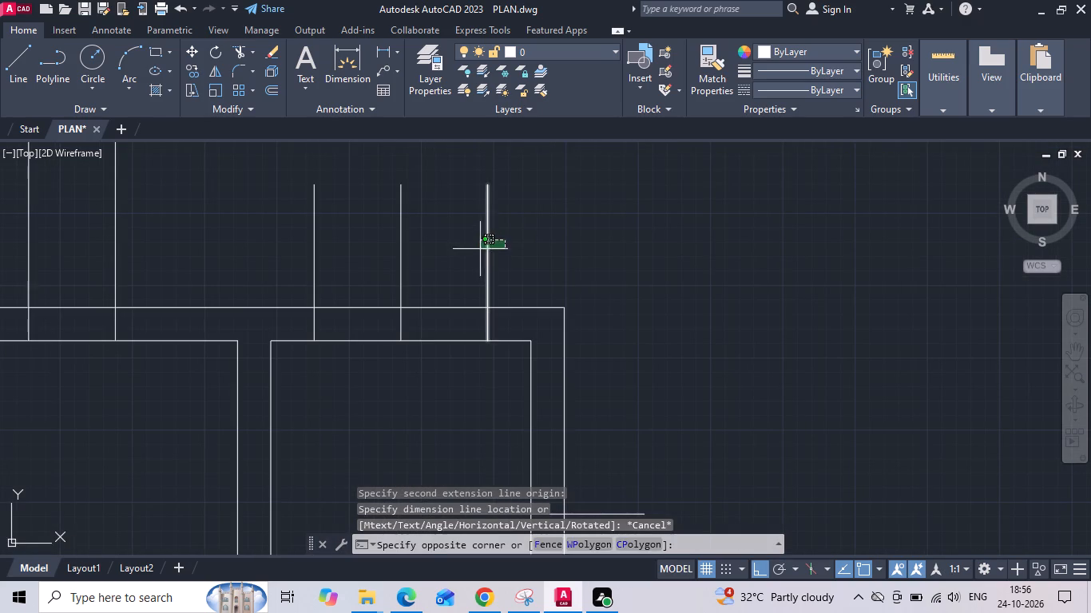
pyautogui.click(446, 267)
pyautogui.rightClick(445, 267)
pyautogui.moveTo(474, 286); pyautogui.dragTo(484, 287)
pyautogui.click(724, 219)
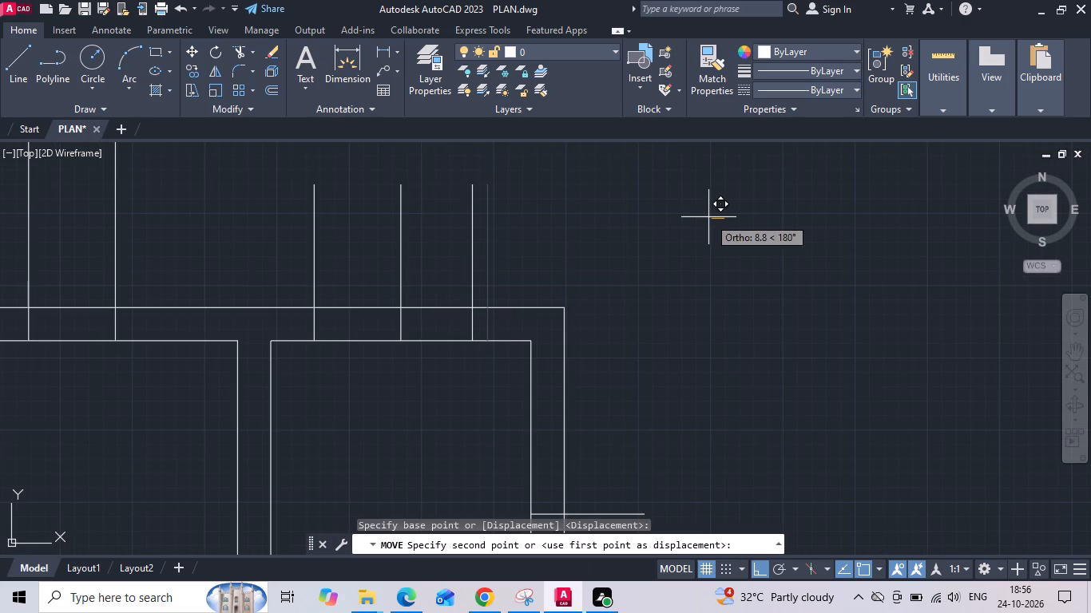
pyautogui.press('2')
pyautogui.write('0')
pyautogui.press('space')
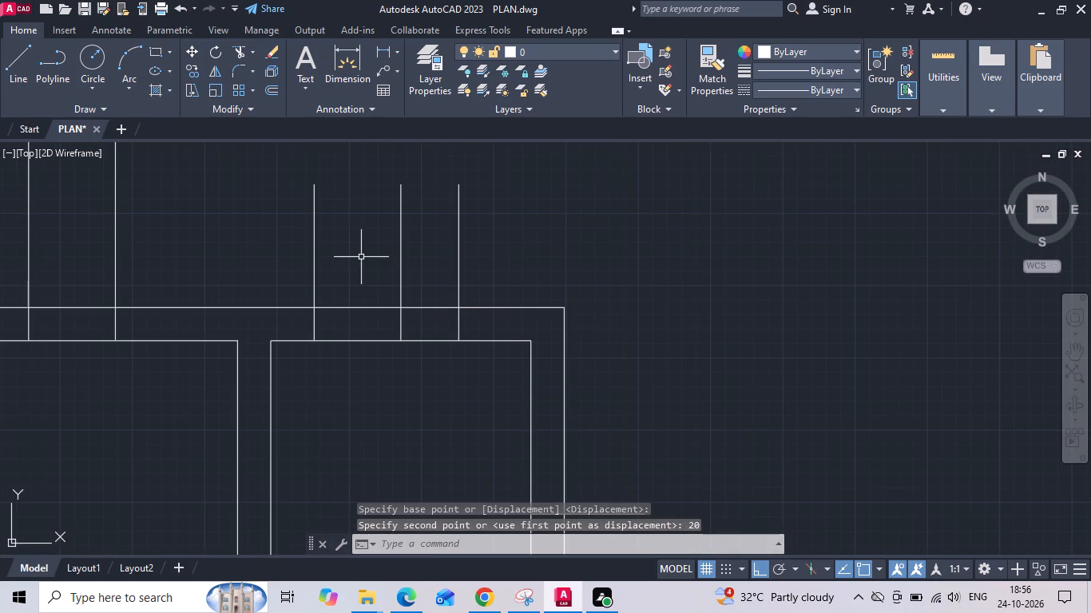
# Move the 180 room's opposite top-wall window line 20 cm toward the window's centre line.
pyautogui.moveTo(356, 257); pyautogui.dragTo(336, 259)
pyautogui.click(256, 265)
pyautogui.rightClick(252, 266)
pyautogui.click(279, 291)
pyautogui.moveTo(656, 213); pyautogui.dragTo(684, 211)
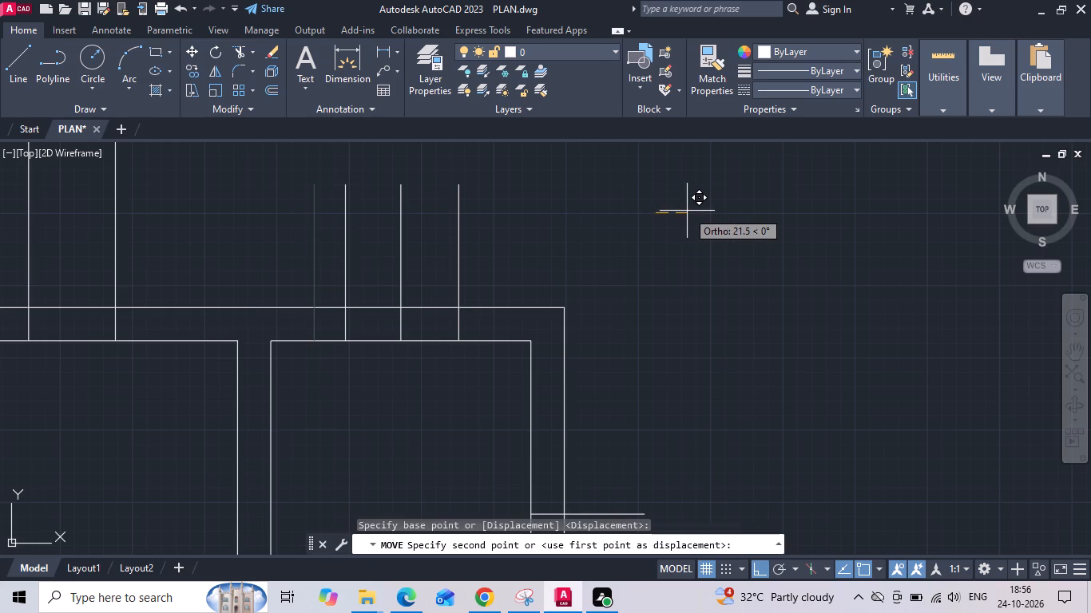
pyautogui.press('2')
pyautogui.write('0')
pyautogui.press('space')
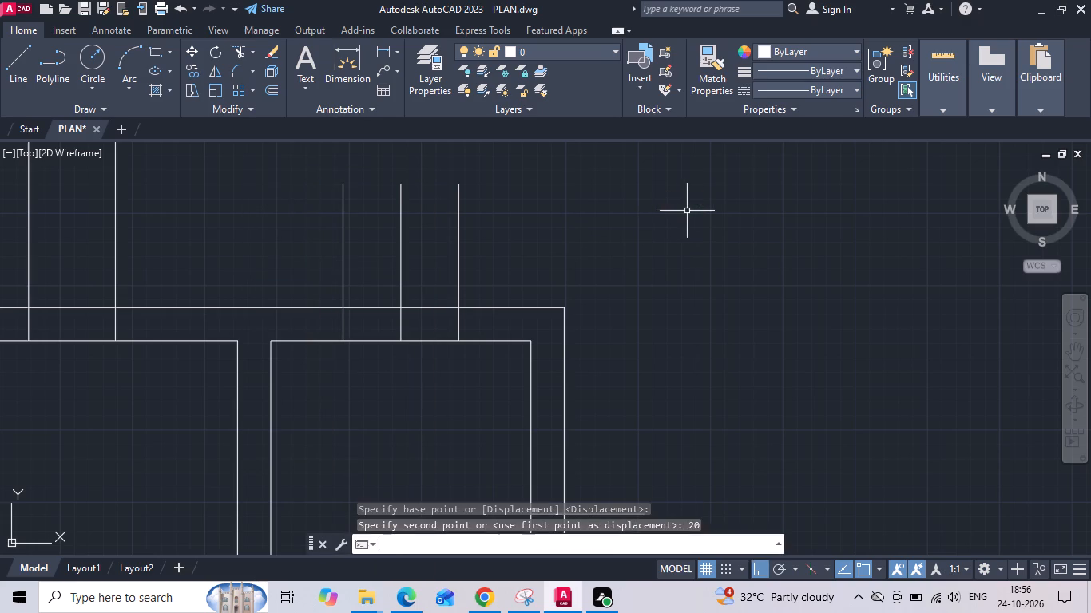
# Trim all the window lines projecting beyond the outer face of the top wall.
pyautogui.scroll(-2, 676, 239)
pyautogui.write('TR')
pyautogui.press('space')
pyautogui.press('space')
pyautogui.scroll(-2, 668, 242)
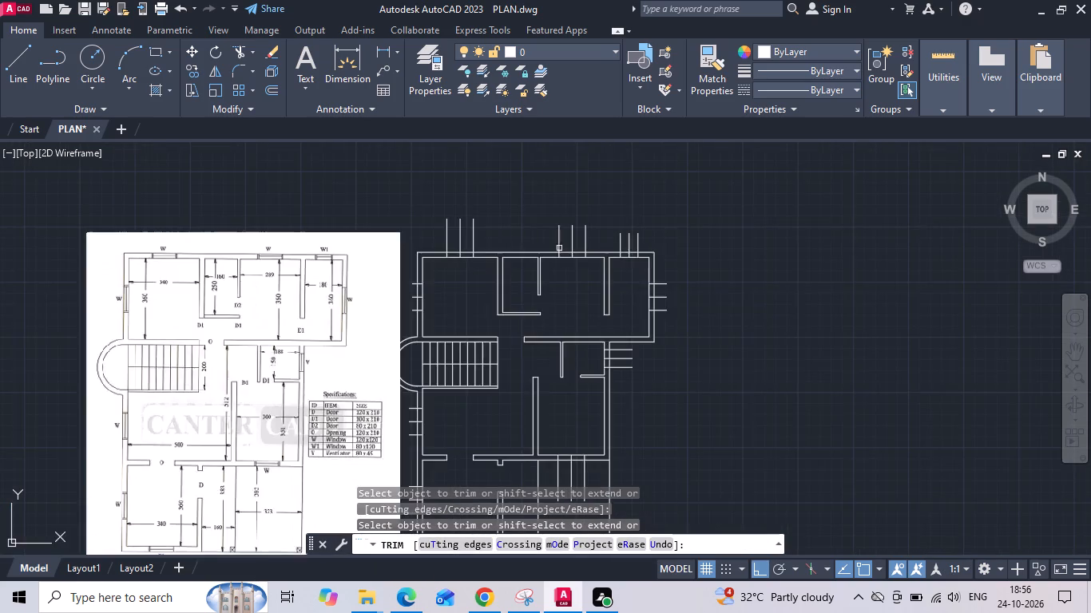
pyautogui.scroll(2, 500, 239)
pyautogui.click(333, 262)
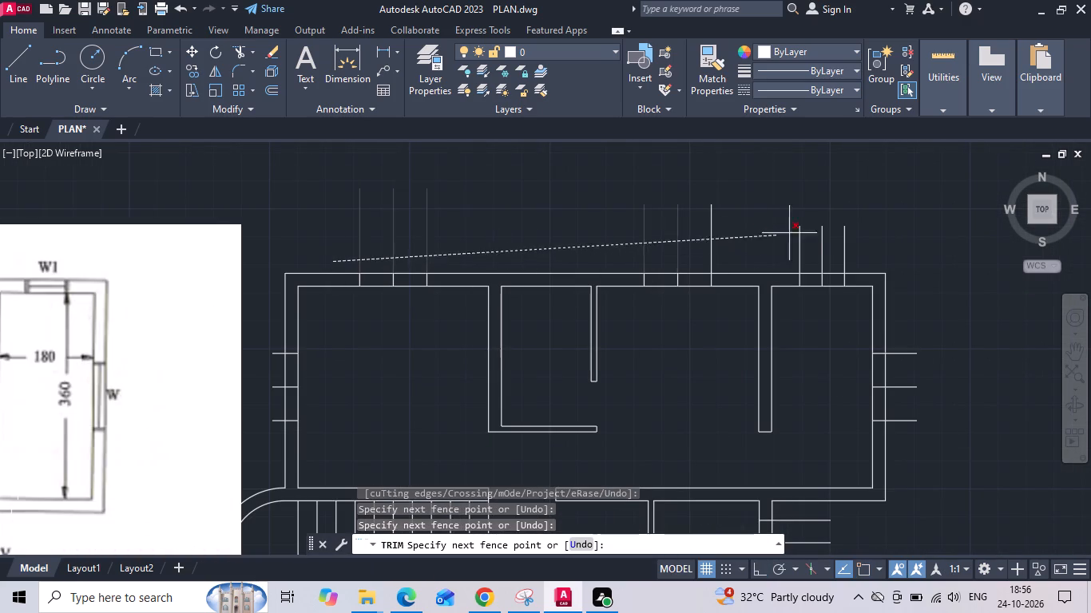
pyautogui.click(896, 244)
# Trim the 180 room's side-wall window lines flush with the outer wall face and remove the window's centre line.
pyautogui.moveTo(910, 326); pyautogui.dragTo(911, 374)
pyautogui.moveTo(908, 475); pyautogui.dragTo(910, 325)
pyautogui.click(882, 388)
# Remove the centre lines of the three top-wall windows in the 180, 289 and upper 340 by 360 rooms.
pyautogui.scroll(1, 827, 277)
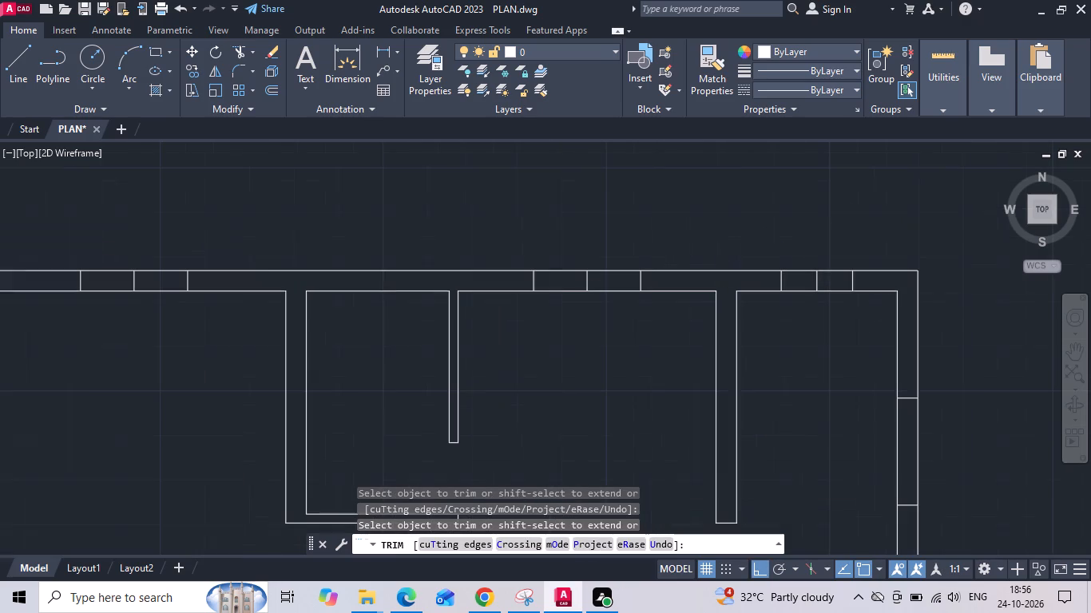
pyautogui.click(818, 275)
pyautogui.click(585, 287)
pyautogui.moveTo(593, 285); pyautogui.dragTo(732, 287, button='middle')
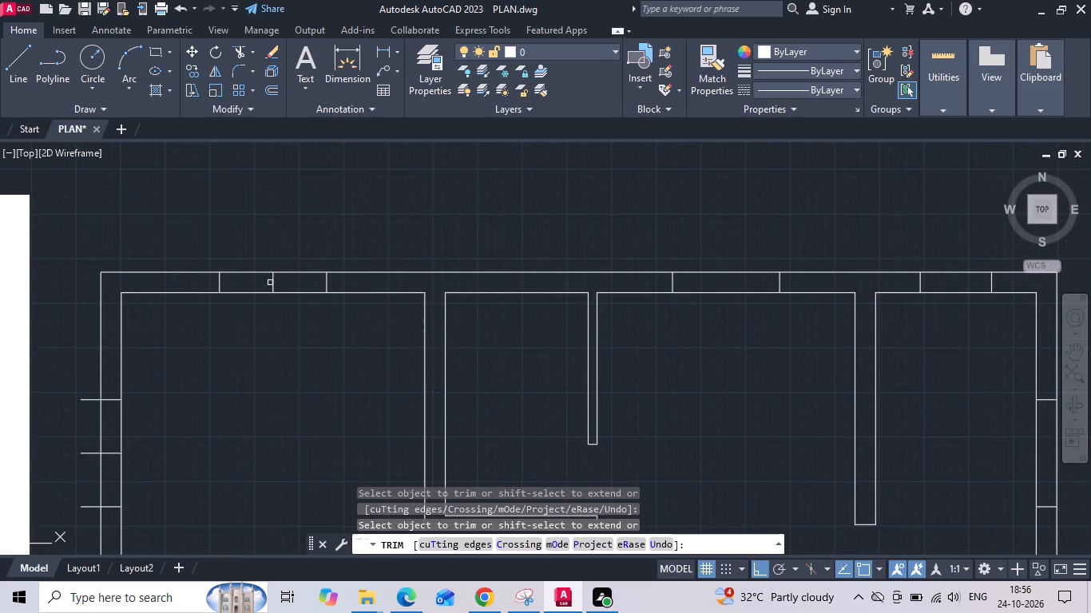
pyautogui.click(270, 283)
pyautogui.click(284, 280)
# Trim the upper 340 by 360 room's side-wall window lines to the outer wall face and remove their centre line.
pyautogui.scroll(-1, 420, 192)
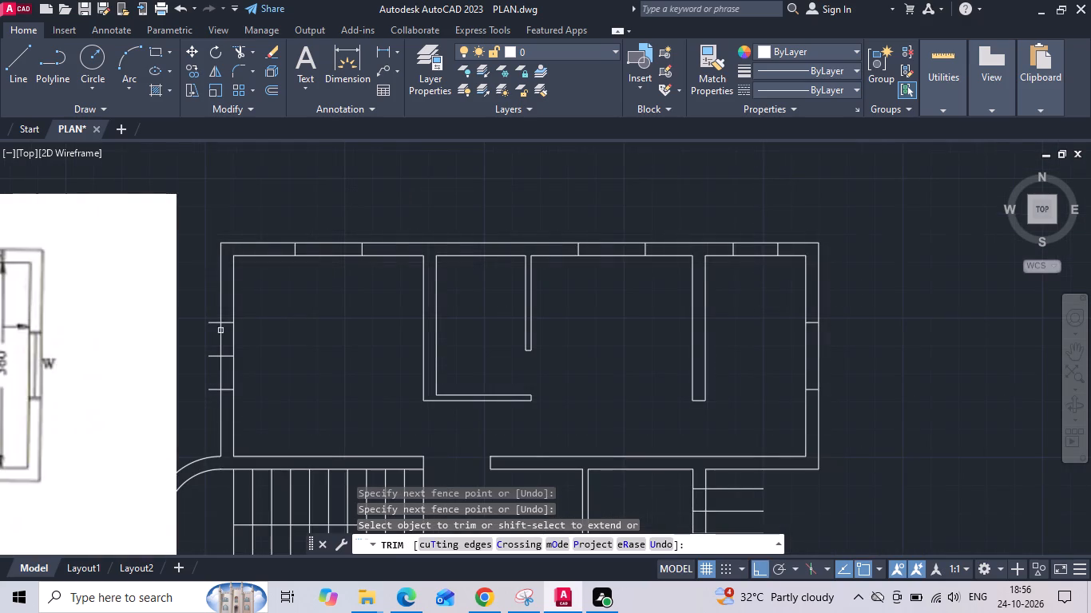
pyautogui.scroll(2, 219, 330)
pyautogui.moveTo(208, 295); pyautogui.dragTo(208, 310)
pyautogui.click(196, 509)
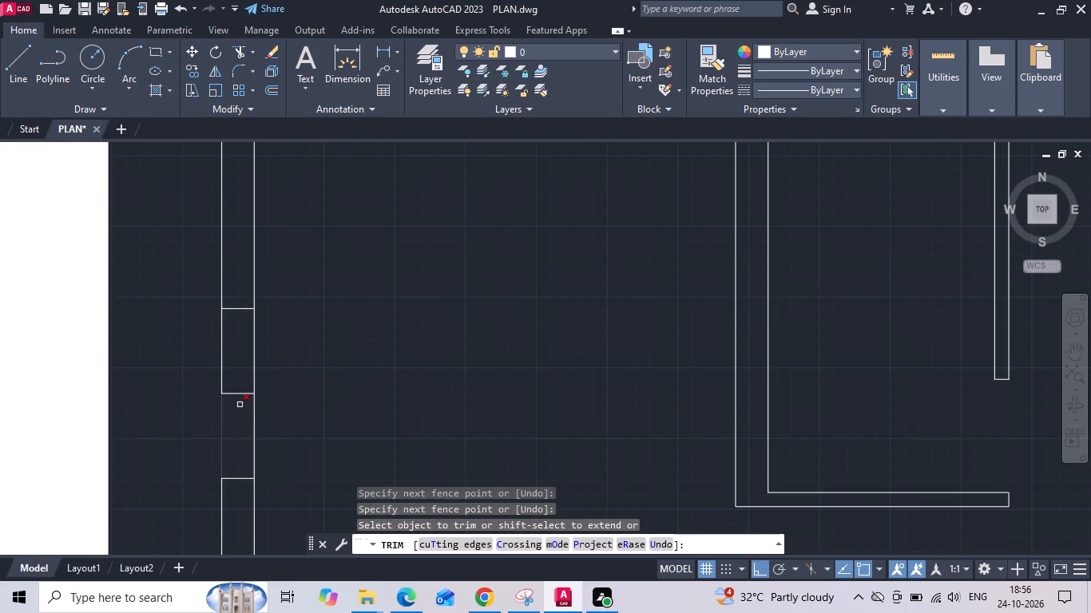
pyautogui.click(240, 394)
# Trim the 500 room's side-wall window lines to the outer wall face and remove their centre line.
pyautogui.scroll(-4, 395, 295)
pyautogui.scroll(2, 363, 419)
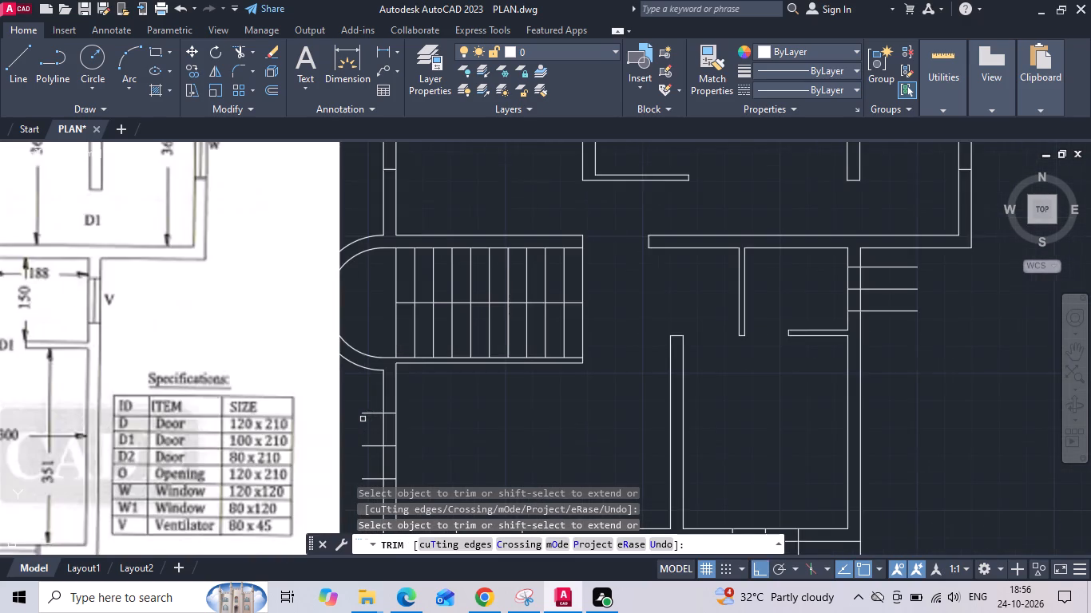
pyautogui.moveTo(364, 416); pyautogui.dragTo(391, 306, button='middle')
pyautogui.moveTo(394, 294); pyautogui.dragTo(396, 320)
pyautogui.click(386, 399)
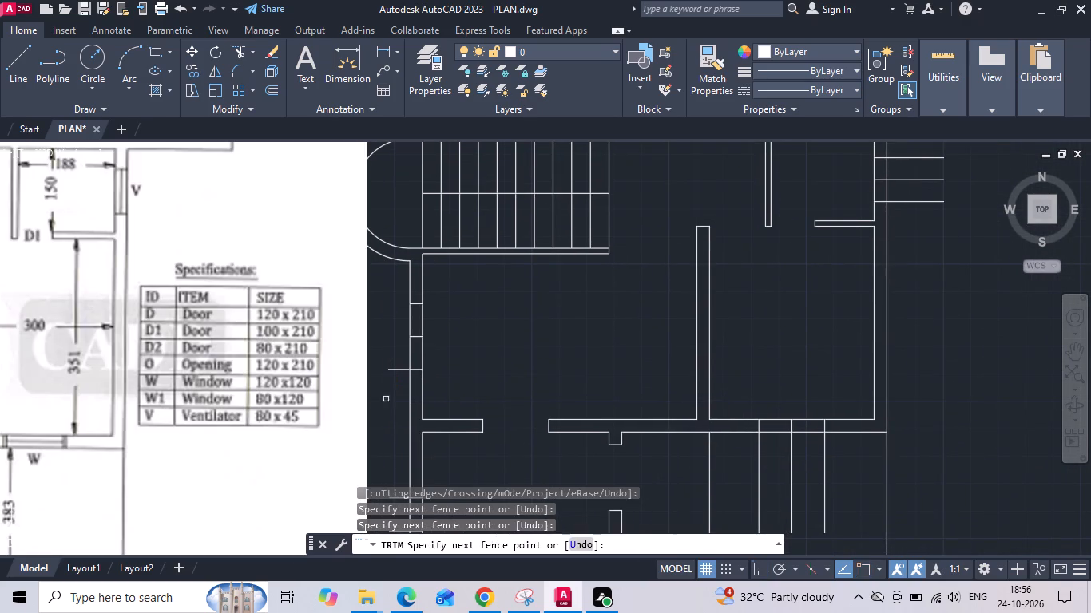
pyautogui.click(416, 336)
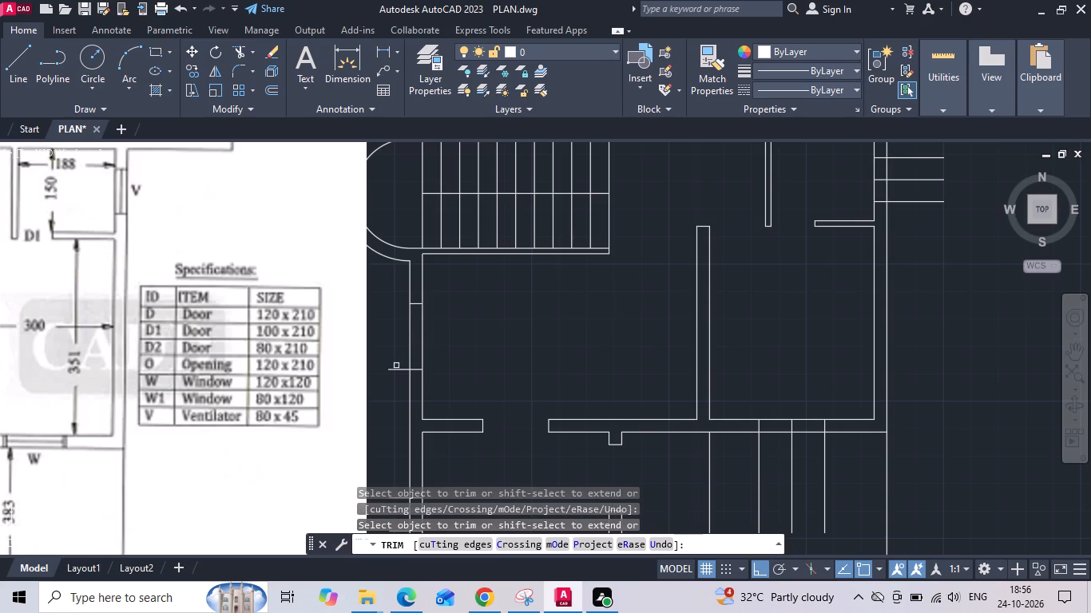
pyautogui.moveTo(396, 366); pyautogui.dragTo(392, 384)
pyautogui.click(391, 387)
# Trim the 300 by 351 room's bottom-wall window lines flush with the wall and remove their centre line.
pyautogui.scroll(-1, 397, 308)
pyautogui.scroll(2, 614, 409)
pyautogui.moveTo(616, 407); pyautogui.dragTo(862, 376)
pyautogui.click(686, 342)
# Trim the lower 340 by 360 room's side-wall window lines to the outer wall face and remove their centre line.
pyautogui.scroll(-2, 695, 294)
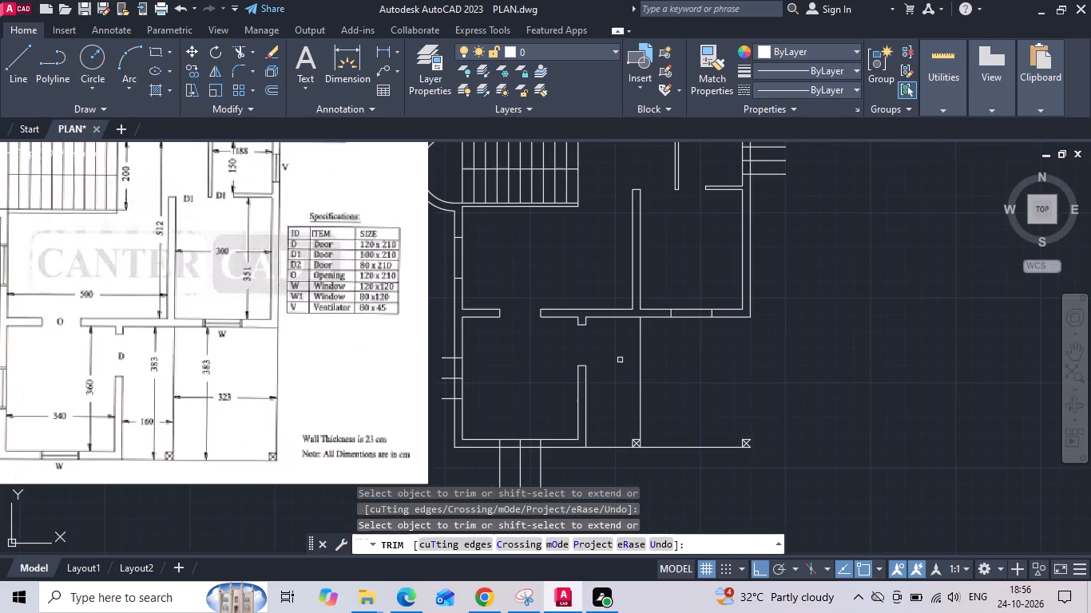
pyautogui.scroll(2, 479, 421)
pyautogui.moveTo(415, 405); pyautogui.dragTo(415, 380)
pyautogui.click(415, 241)
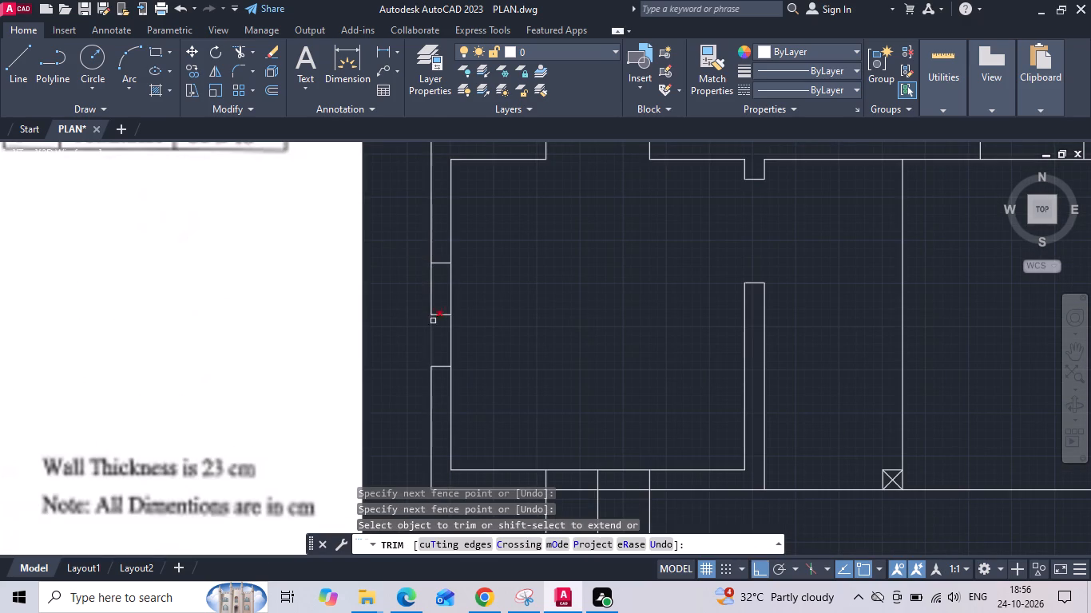
pyautogui.click(444, 316)
# Trim the lower 340 by 360 room's bottom-wall window lines flush with the wall and remove their centre line.
pyautogui.scroll(-1, 490, 278)
pyautogui.moveTo(511, 454); pyautogui.dragTo(645, 455)
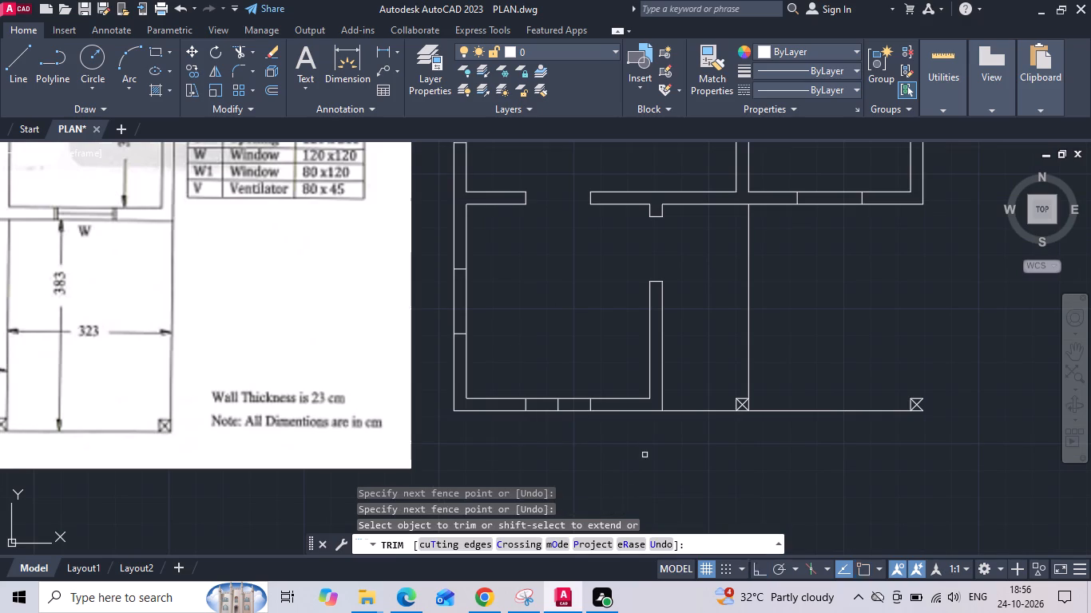
pyautogui.click(559, 405)
pyautogui.press('Escape')
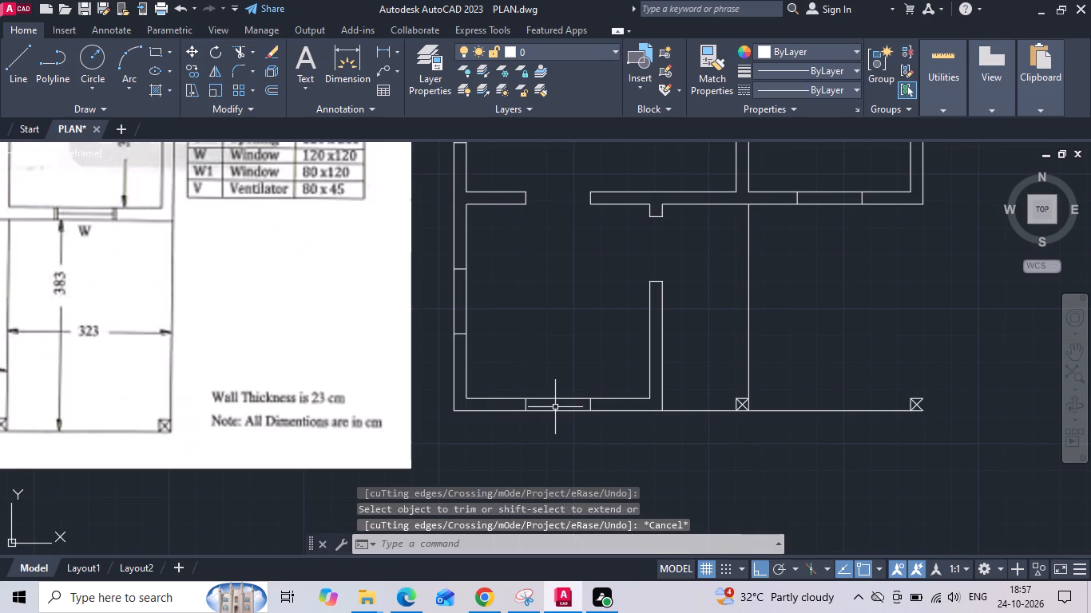
# Save the drawing.
pyautogui.hotkey('ctrl', 's')
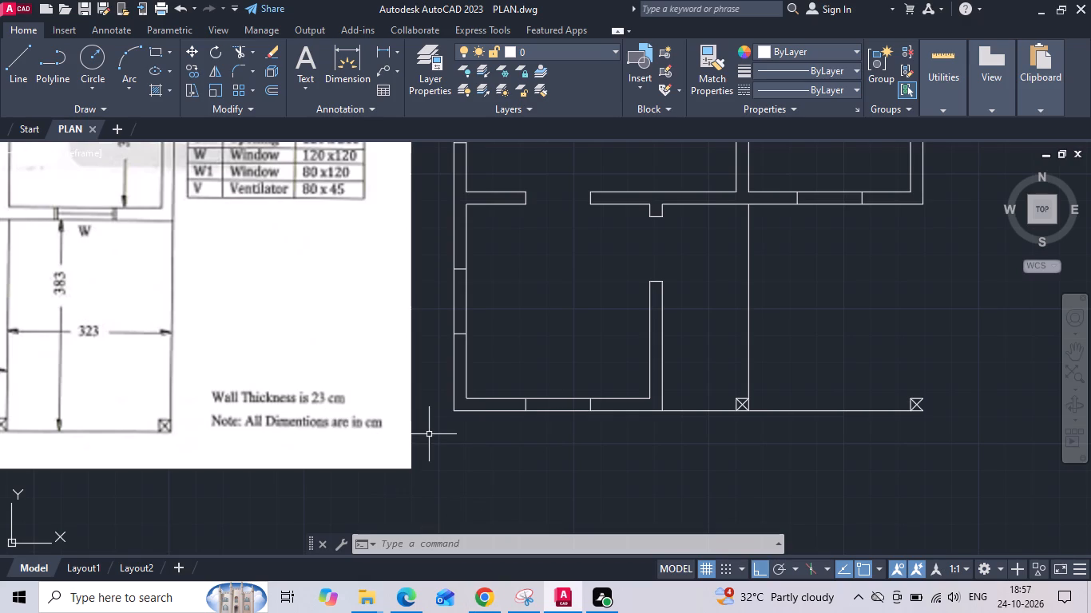
# Examine the bottom-wall window symbol of the lower 340 by 360 room in the reference image.
pyautogui.moveTo(567, 354); pyautogui.dragTo(702, 283, button='middle')
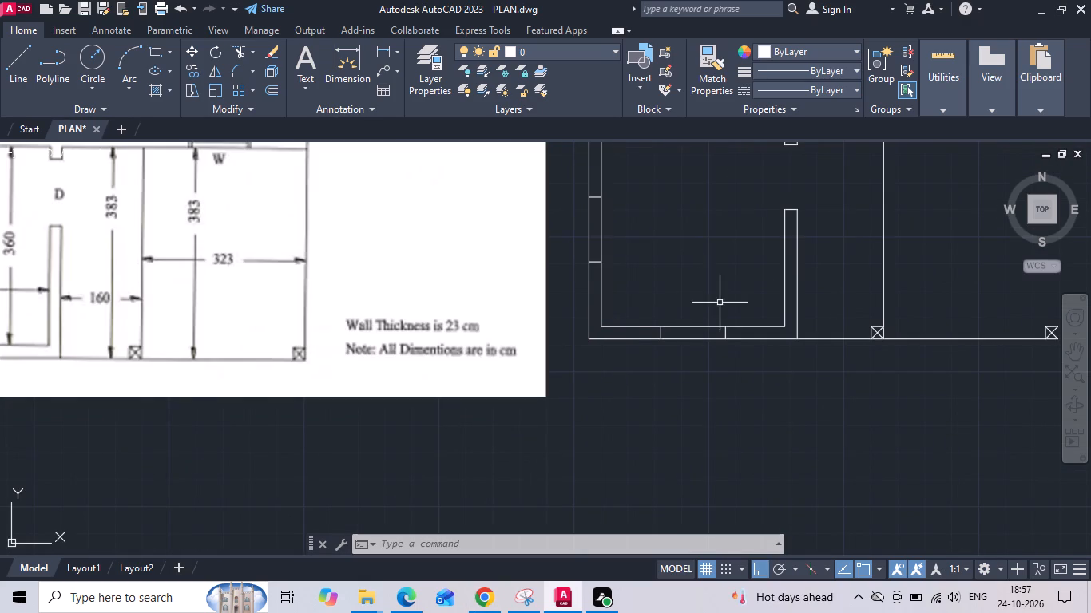
pyautogui.scroll(-2, 720, 304)
pyautogui.scroll(4, 436, 342)
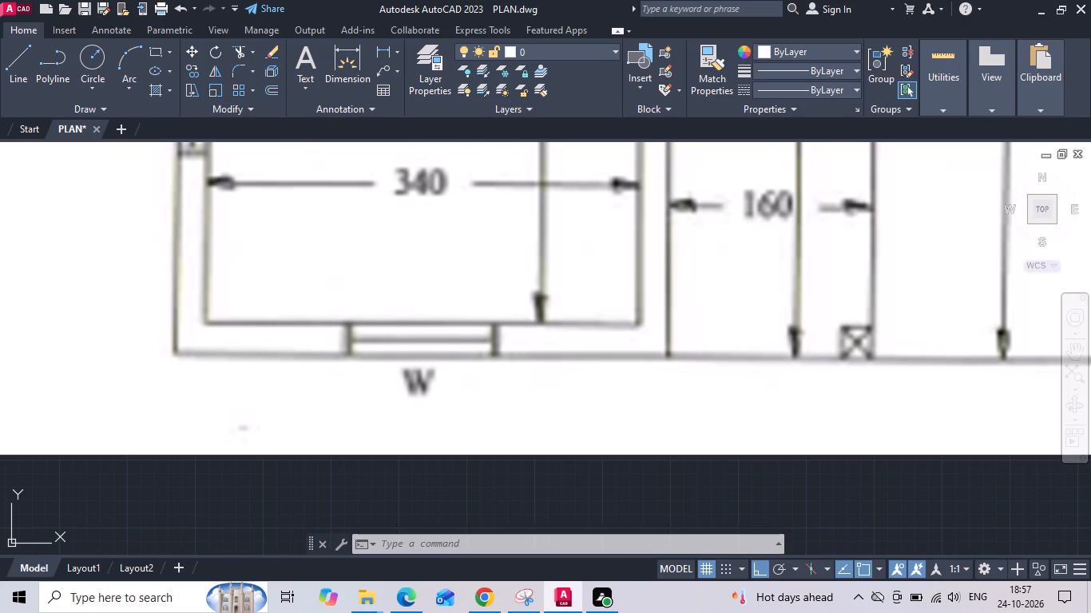
pyautogui.scroll(-3, 359, 279)
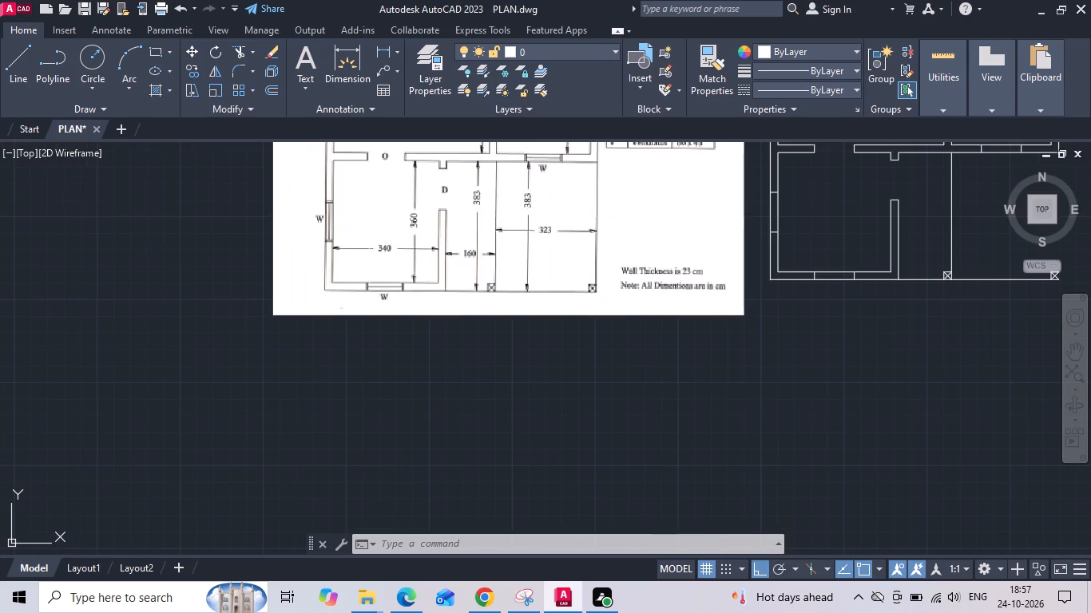
# Offset both end lines of the lower 340 by 360 room's bottom-wall window 4 cm inward.
pyautogui.scroll(5, 865, 244)
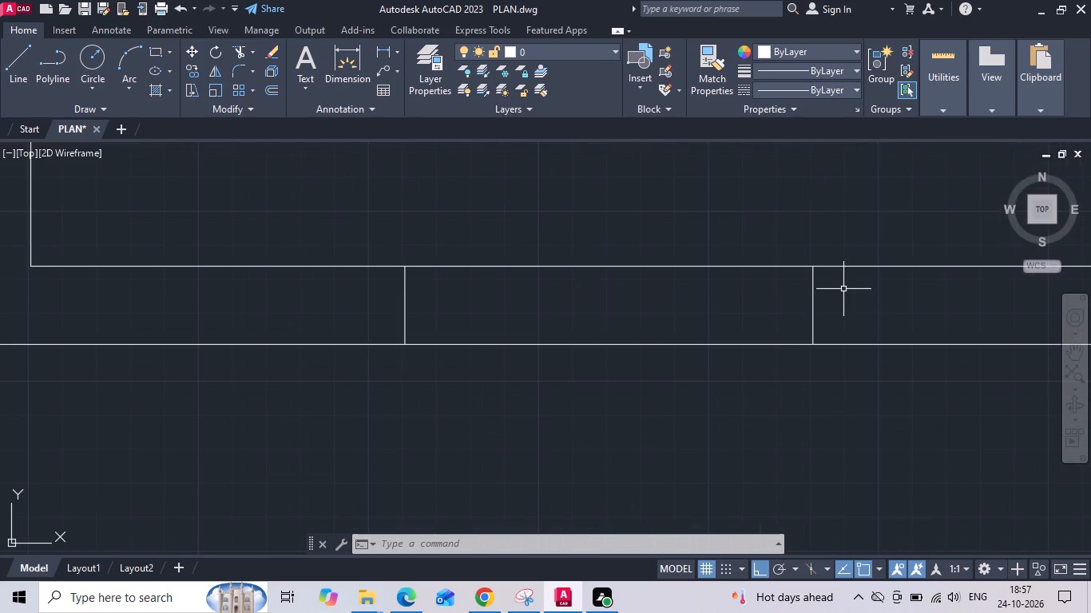
pyautogui.press('o')
pyautogui.press('space')
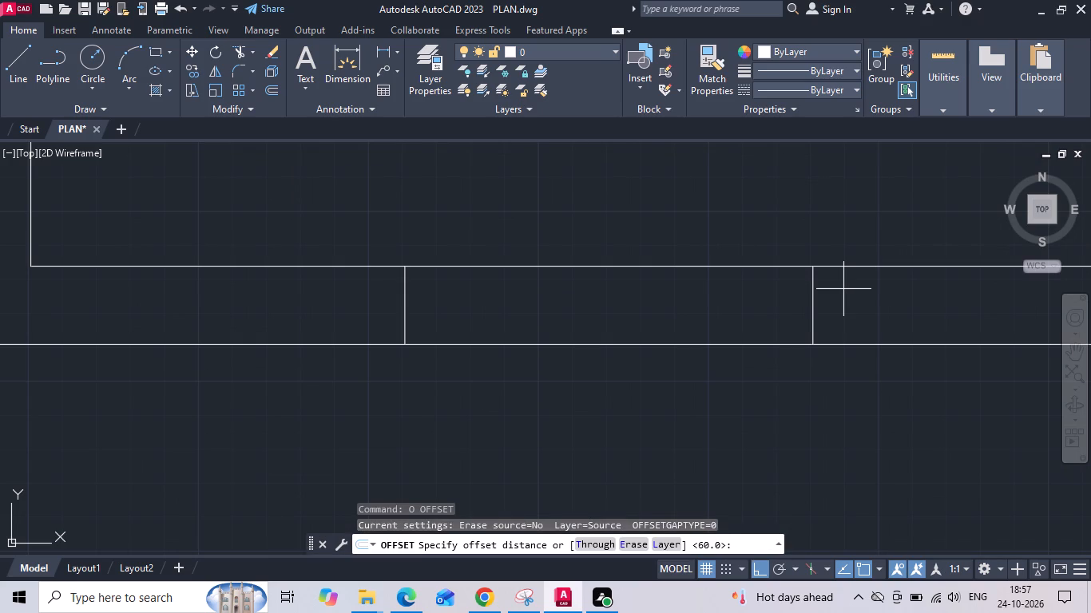
pyautogui.write('4')
pyautogui.press('space')
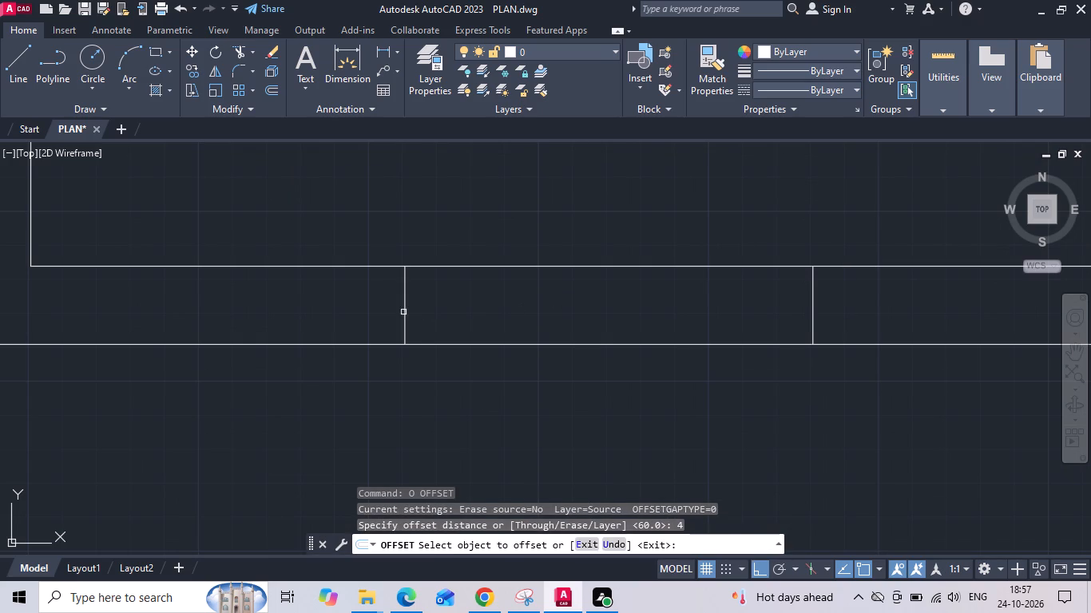
pyautogui.moveTo(406, 303); pyautogui.dragTo(437, 285)
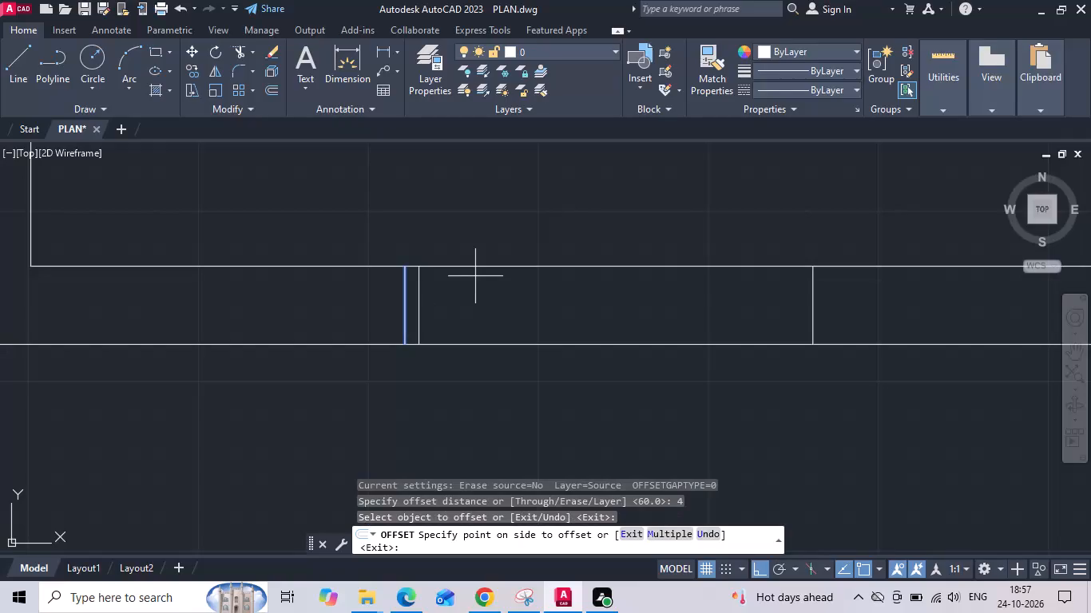
pyautogui.click(475, 276)
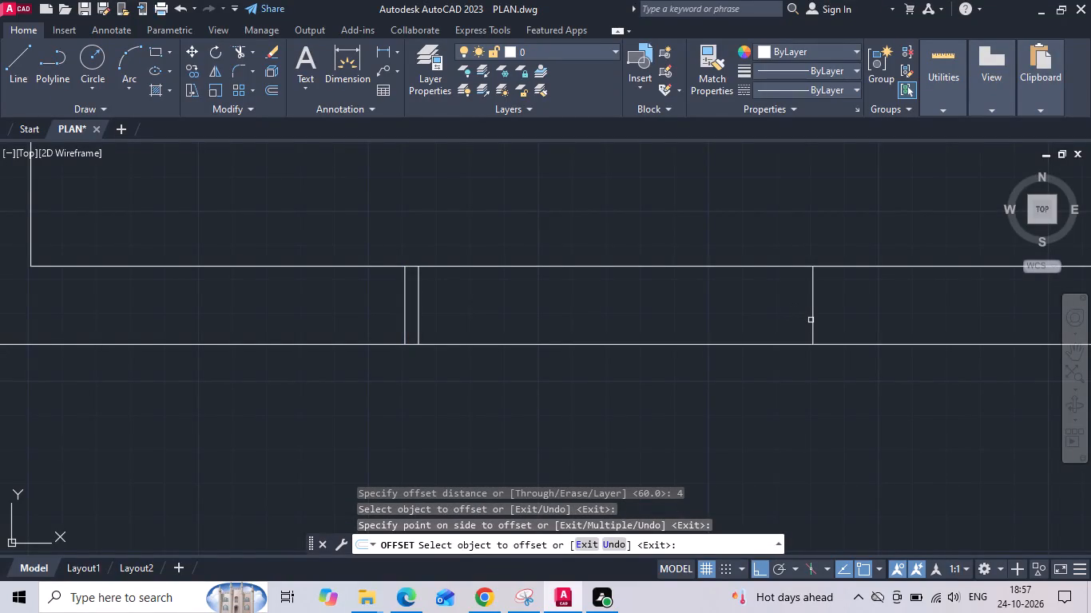
pyautogui.click(814, 322)
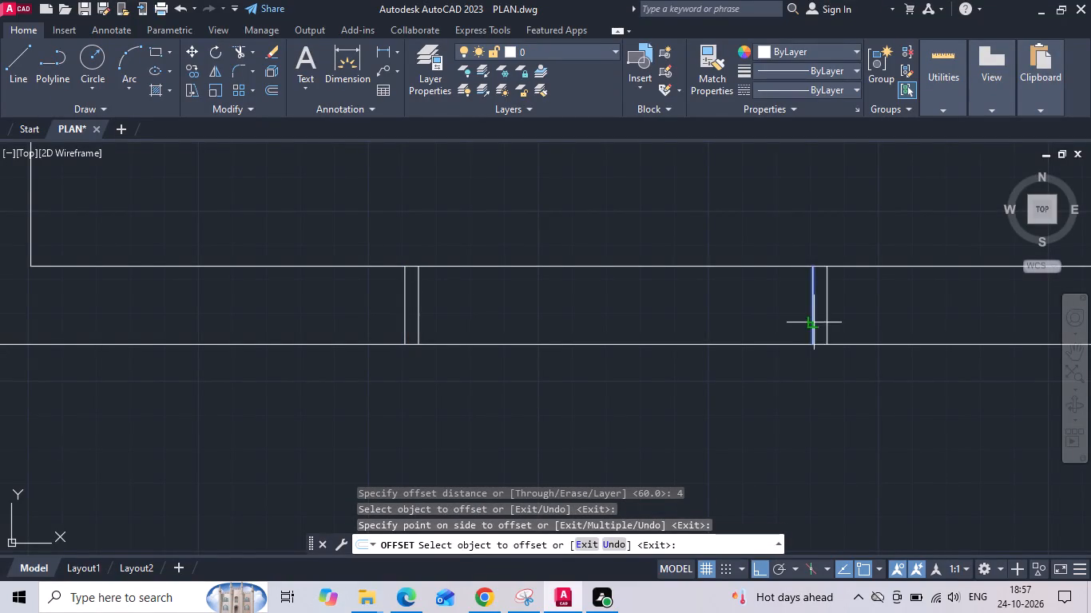
pyautogui.click(738, 311)
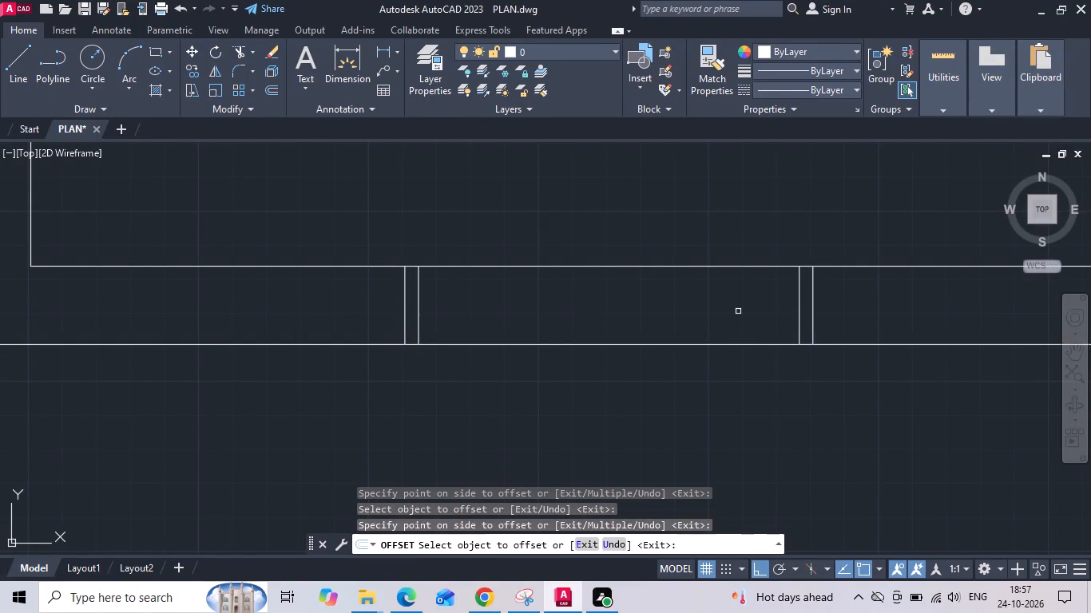
pyautogui.press('Escape')
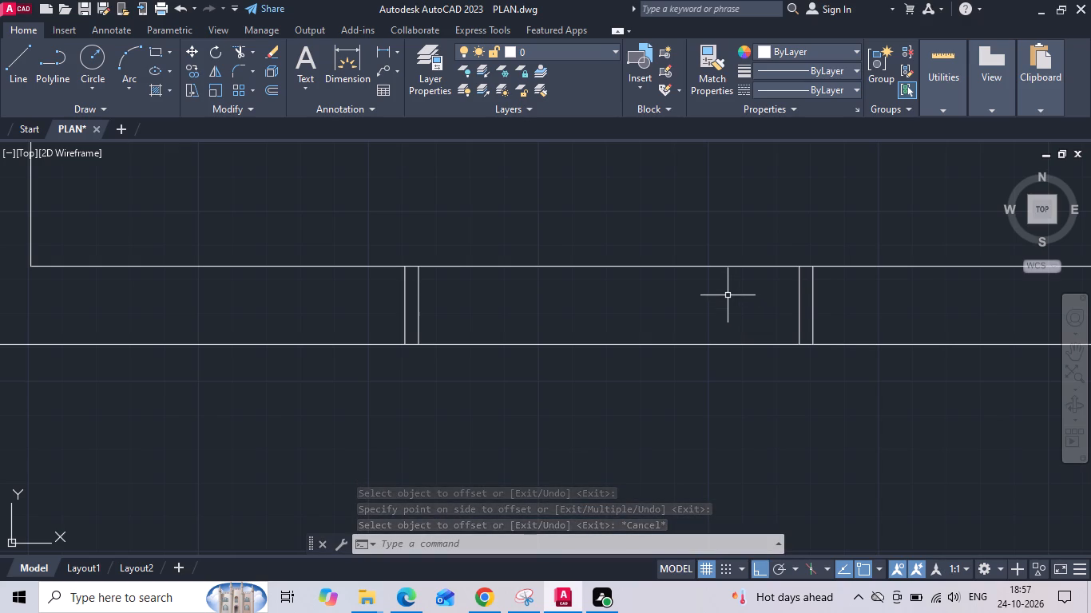
# Offset both end lines of the lower 340 by 360 room's side-wall window 4 cm towards the window's centre.
pyautogui.scroll(-1, 565, 305)
pyautogui.press('space')
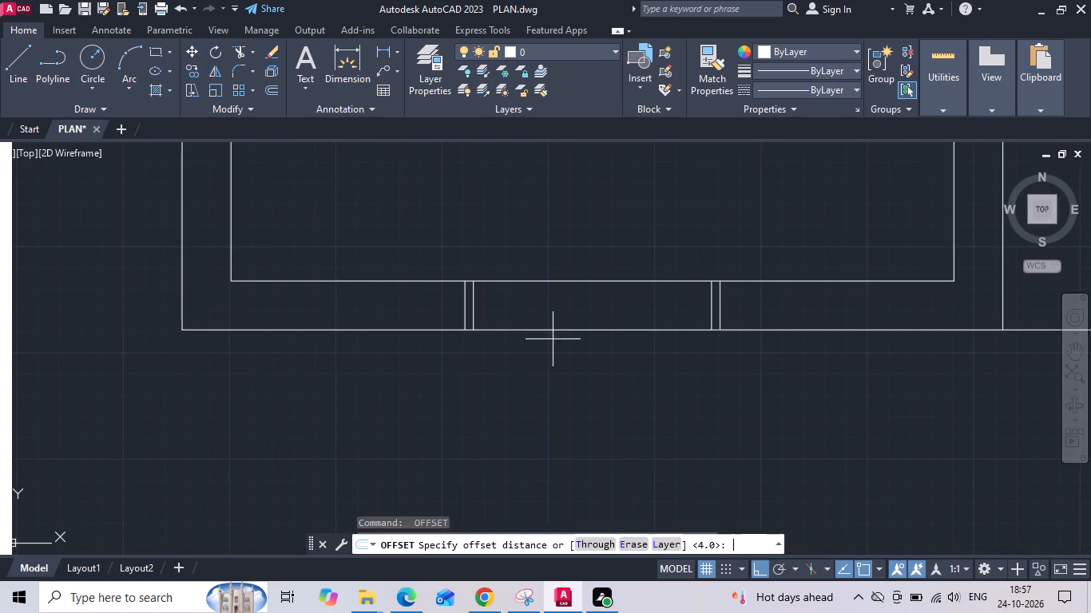
pyautogui.scroll(-2, 545, 310)
pyautogui.scroll(-2, 575, 397)
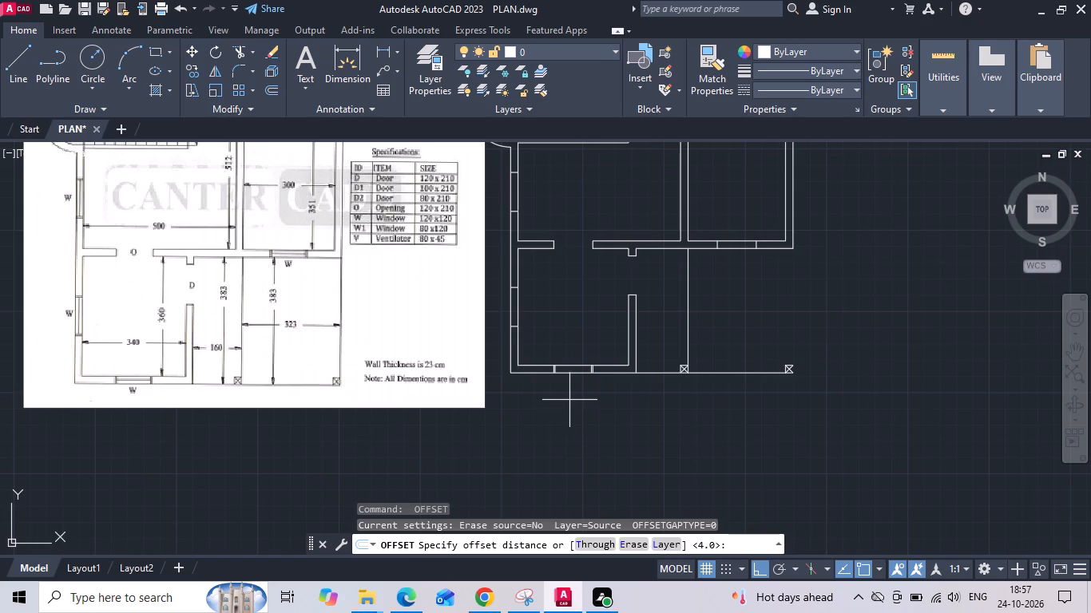
pyautogui.scroll(1, 534, 315)
pyautogui.scroll(1, 523, 243)
pyautogui.press('space')
pyautogui.moveTo(483, 284); pyautogui.dragTo(486, 290)
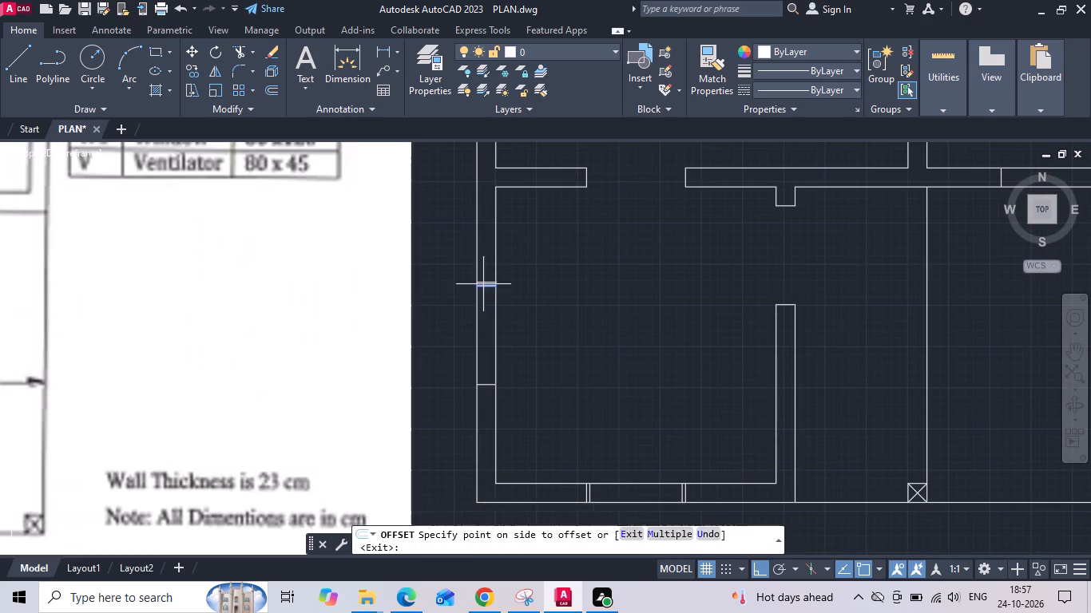
pyautogui.moveTo(486, 290); pyautogui.dragTo(487, 297)
pyautogui.click(488, 326)
pyautogui.moveTo(481, 382); pyautogui.dragTo(481, 374)
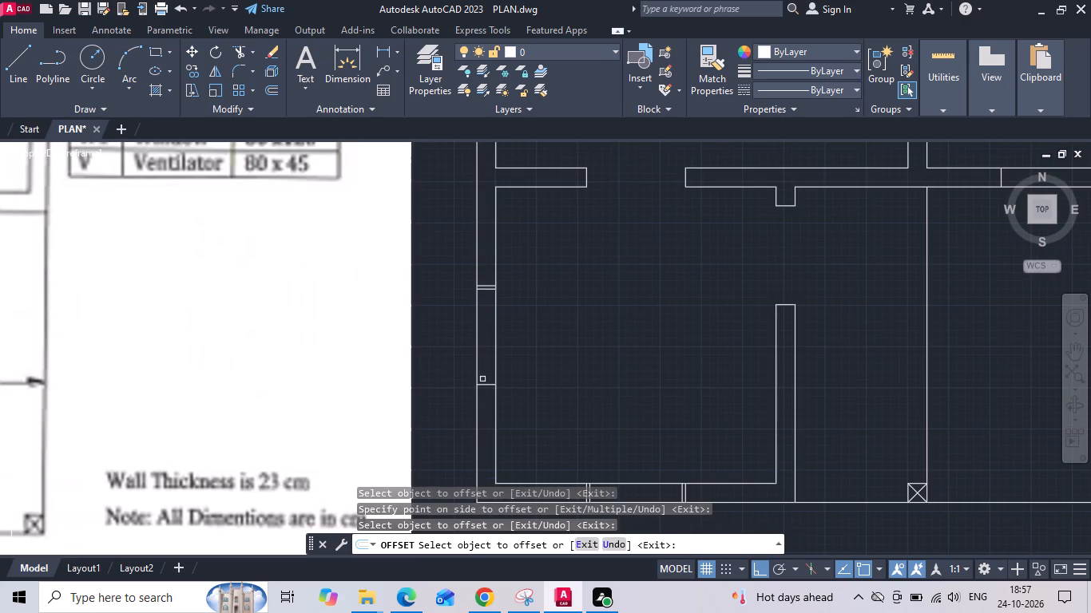
pyautogui.moveTo(484, 385); pyautogui.dragTo(486, 364)
pyautogui.click(488, 344)
# Offset both end lines of the window in the 300 by 351 room's bottom wall 4 cm inward.
pyautogui.scroll(-1, 491, 377)
pyautogui.scroll(2, 823, 244)
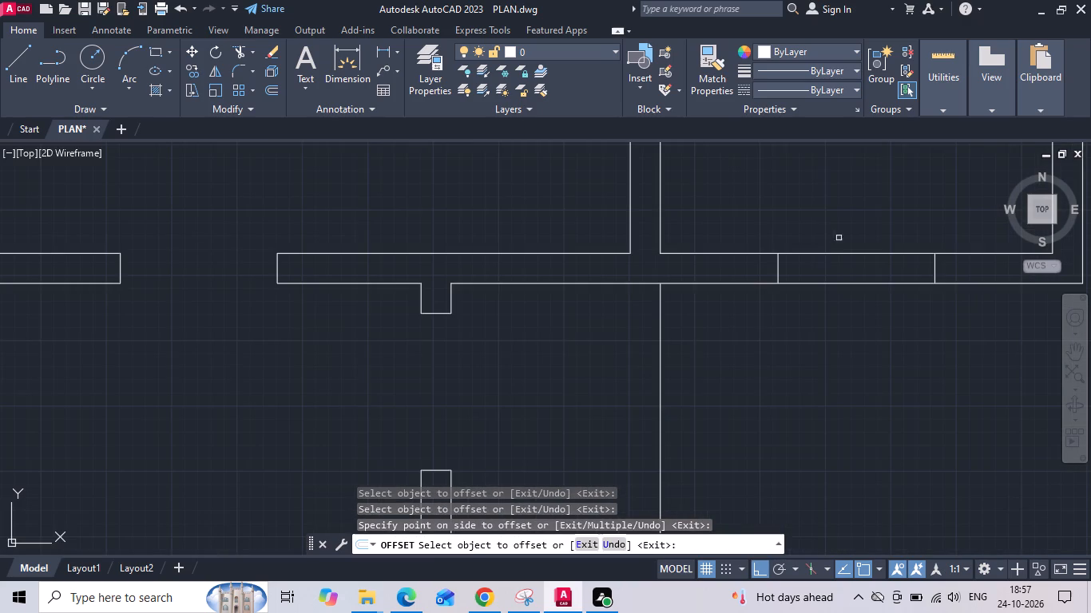
pyautogui.press('space')
pyautogui.press('space')
pyautogui.click(776, 269)
pyautogui.press('space')
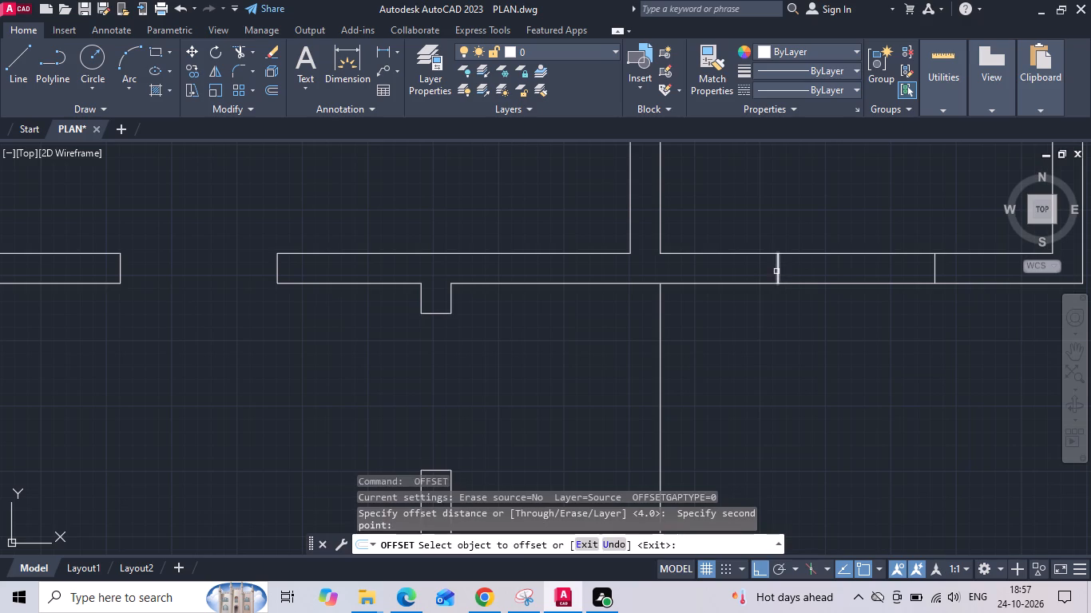
pyautogui.moveTo(776, 272); pyautogui.dragTo(786, 271)
pyautogui.click(809, 271)
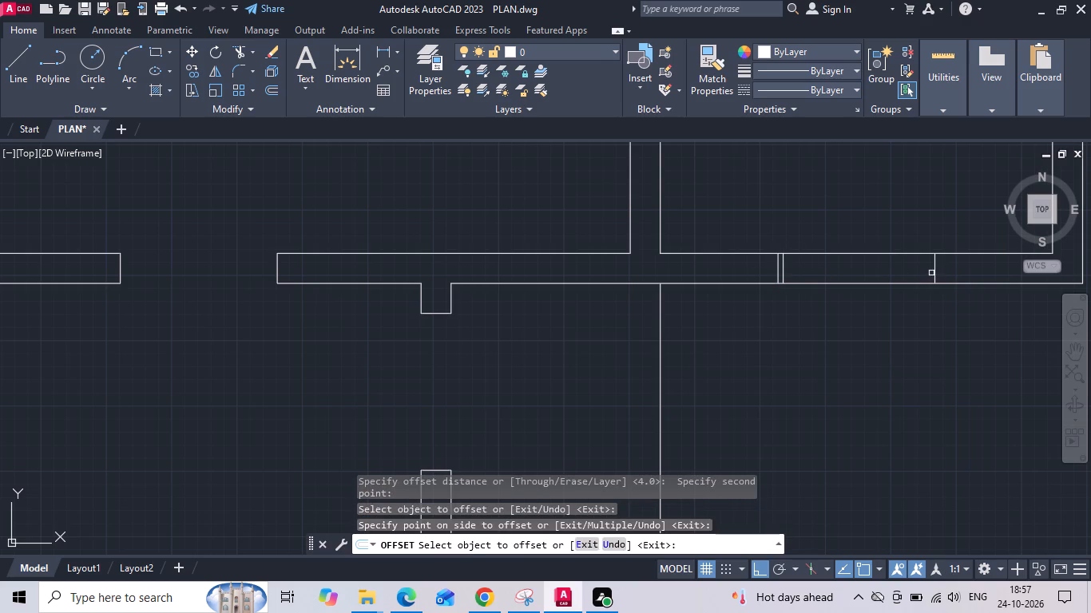
pyautogui.click(933, 267)
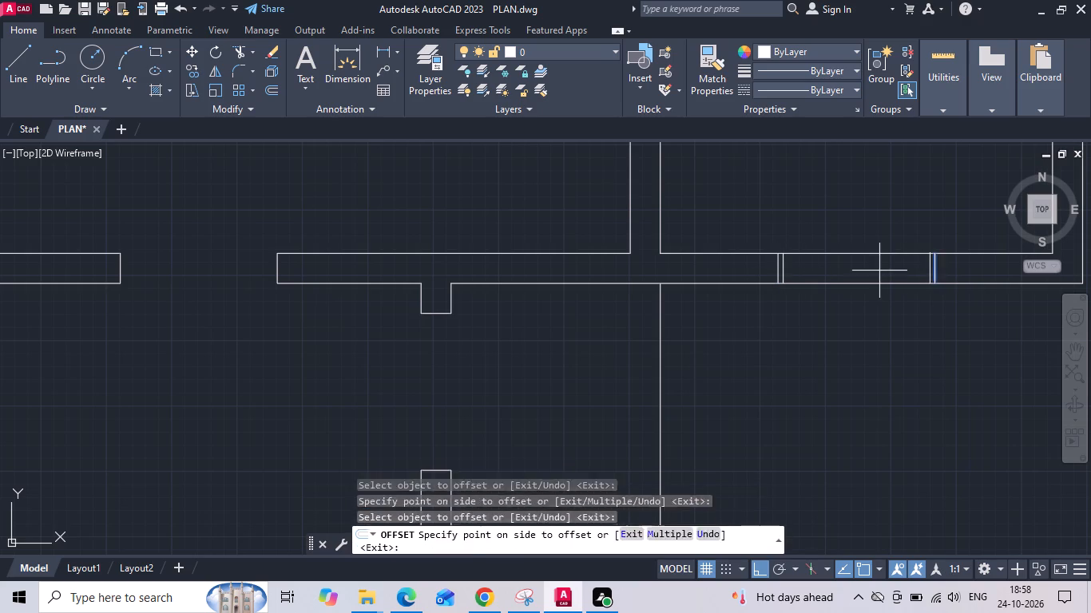
pyautogui.click(879, 271)
# Offset both end lines of the 500 by 512 room's outer side-wall window 4 cm inward.
pyautogui.scroll(-2, 791, 372)
pyautogui.moveTo(851, 227); pyautogui.dragTo(855, 290, button='middle')
pyautogui.scroll(2, 452, 372)
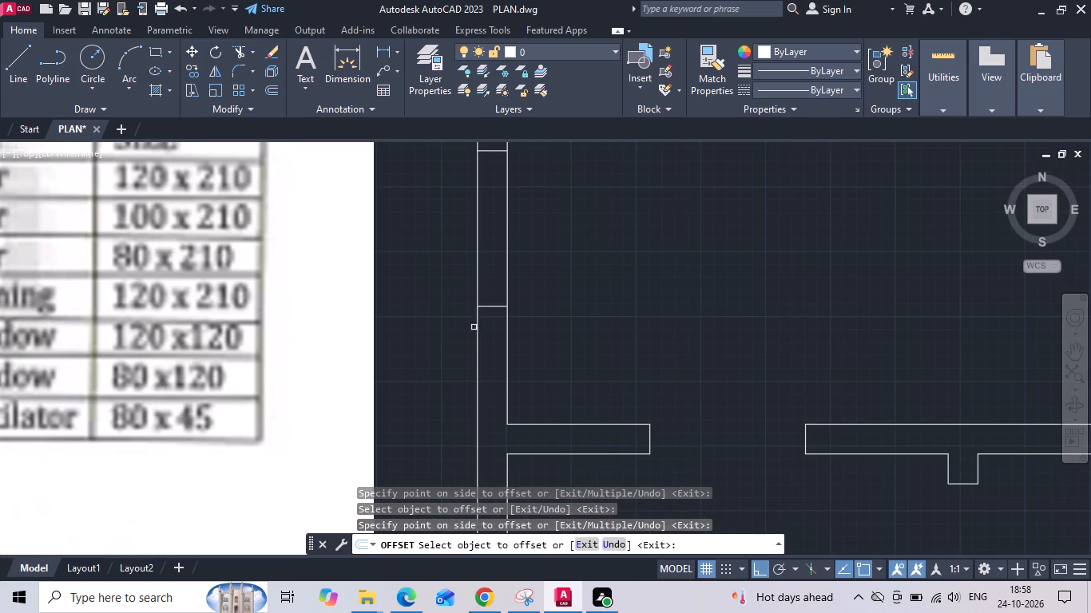
pyautogui.moveTo(494, 307); pyautogui.dragTo(497, 280)
pyautogui.click(500, 238)
pyautogui.scroll(1, 500, 238)
pyautogui.moveTo(501, 240); pyautogui.dragTo(508, 340, button='middle')
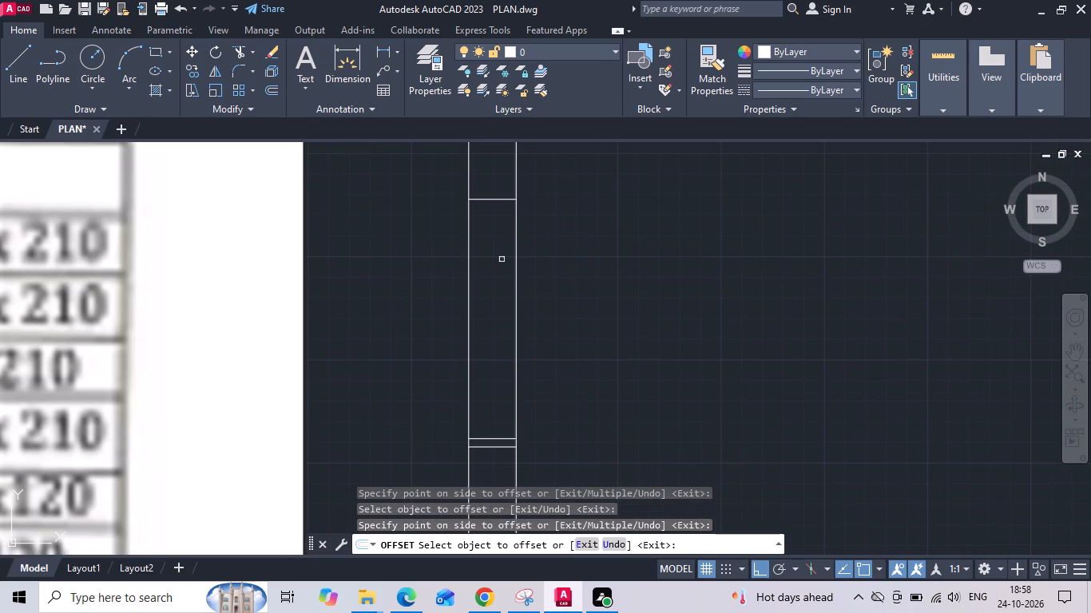
pyautogui.click(493, 200)
pyautogui.click(484, 247)
# Offset both end lines of the upper 340 by 360 room's side-wall window above the staircase 4 cm inward.
pyautogui.scroll(-3, 523, 397)
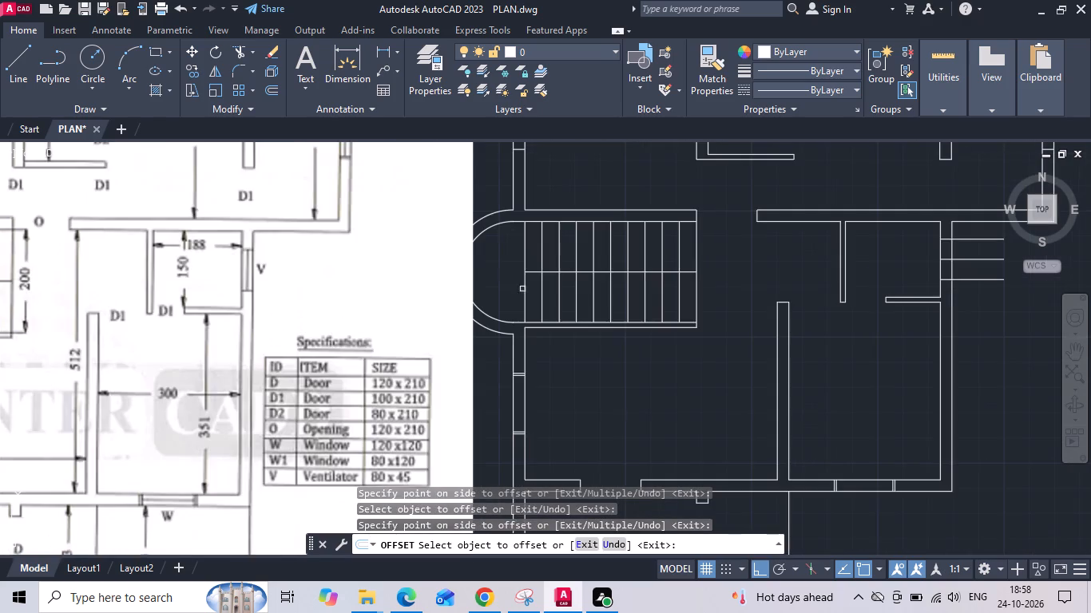
pyautogui.moveTo(508, 196); pyautogui.dragTo(512, 346, button='middle')
pyautogui.scroll(2, 521, 287)
pyautogui.moveTo(522, 320); pyautogui.dragTo(523, 299)
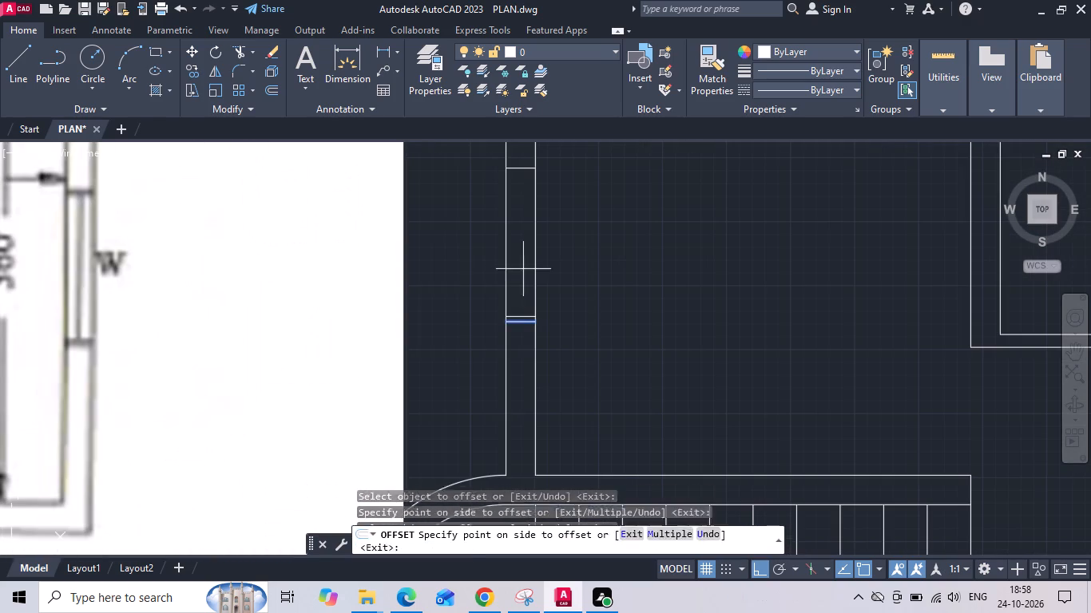
pyautogui.moveTo(523, 267); pyautogui.dragTo(523, 259)
pyautogui.click(523, 168)
pyautogui.click(510, 237)
# Offset both end lines of the upper 340 by 360 room's top-wall window 4 cm inward.
pyautogui.scroll(-2, 559, 286)
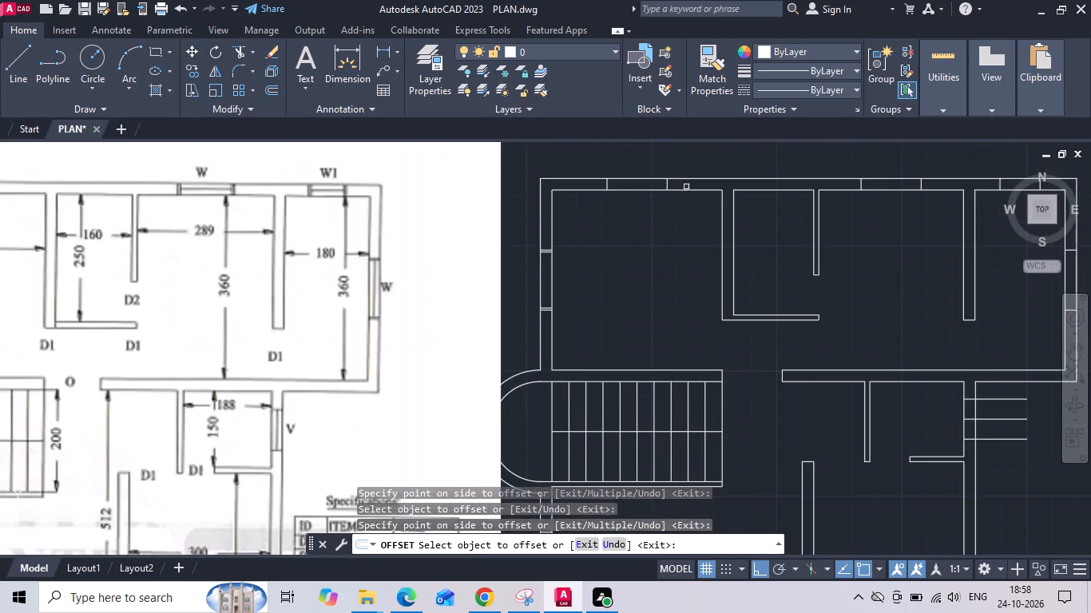
pyautogui.scroll(3, 684, 183)
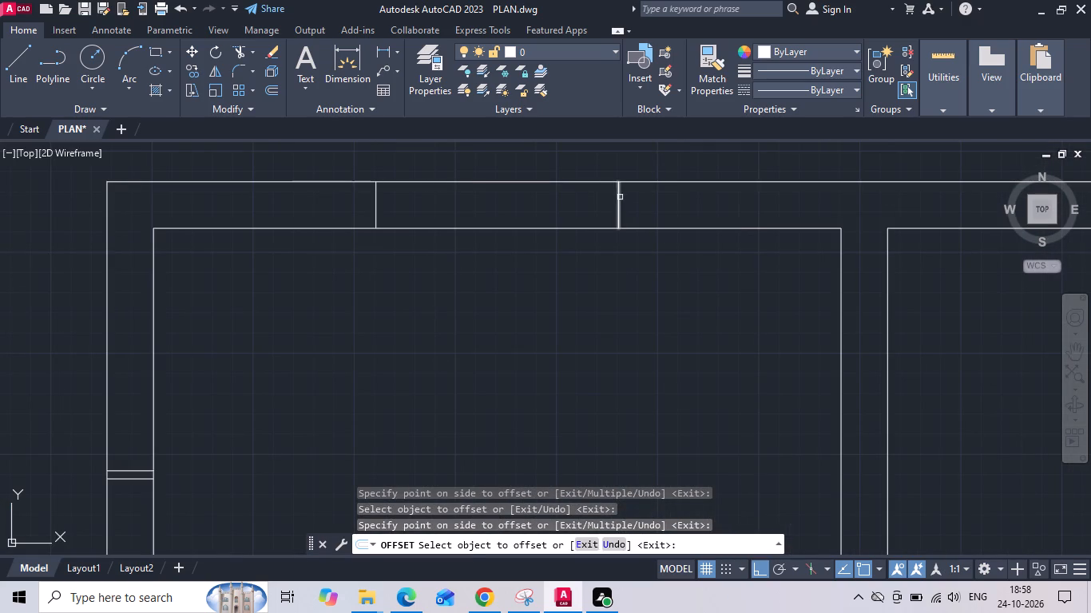
pyautogui.moveTo(619, 197); pyautogui.dragTo(611, 203)
pyautogui.click(557, 219)
pyautogui.moveTo(377, 208); pyautogui.dragTo(397, 201)
pyautogui.click(426, 196)
# Offset both end lines of the 289 by 360 room's top-wall window 4 cm inward.
pyautogui.scroll(-1, 300, 283)
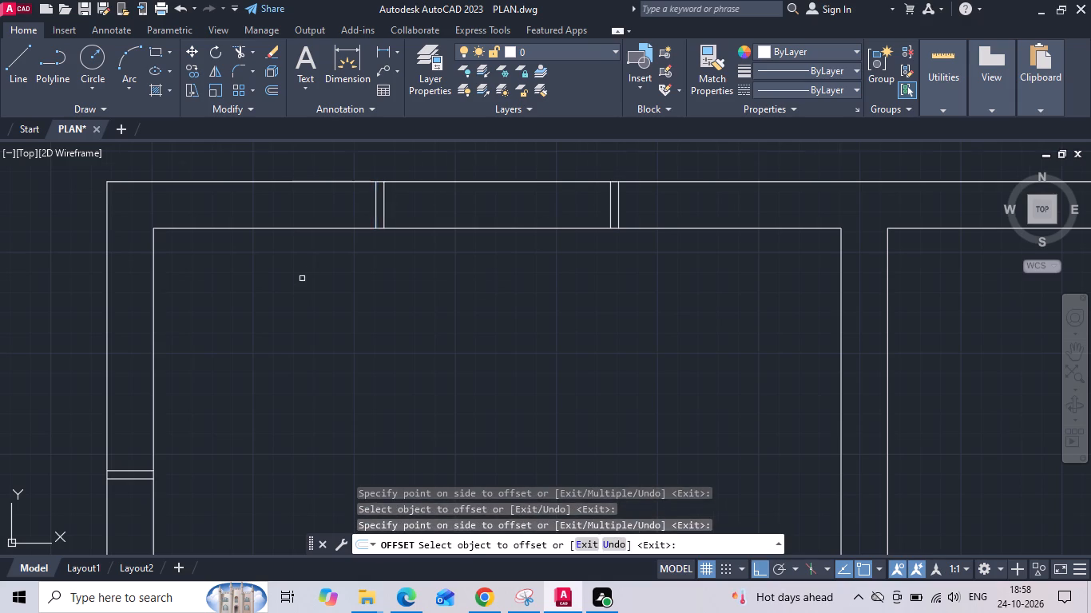
pyautogui.scroll(-1, 301, 280)
pyautogui.scroll(2, 724, 263)
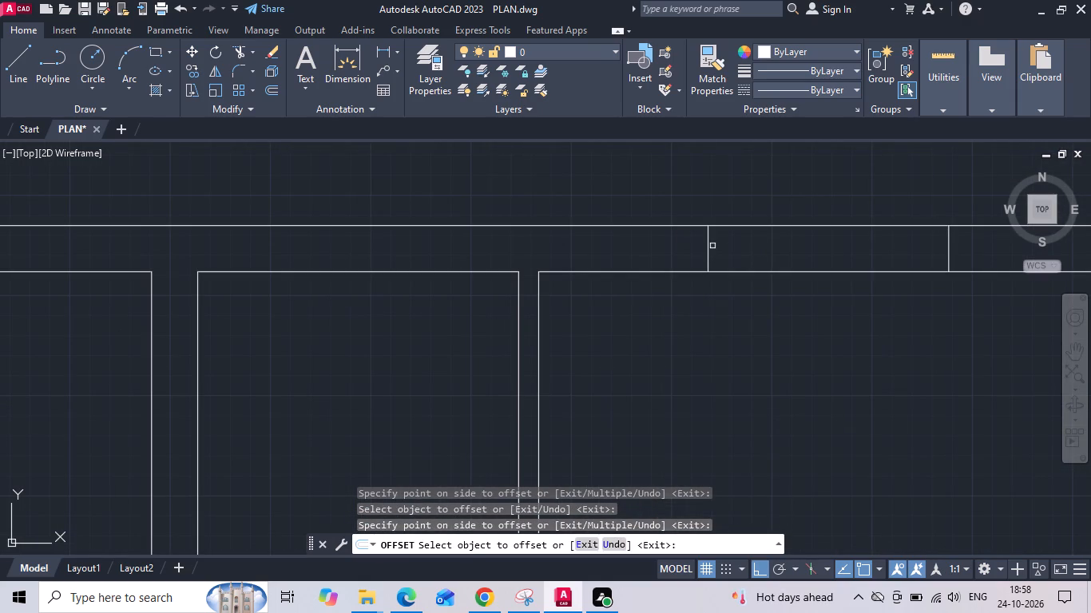
pyautogui.moveTo(709, 255); pyautogui.dragTo(745, 259)
pyautogui.click(795, 257)
pyautogui.scroll(-4, 764, 263)
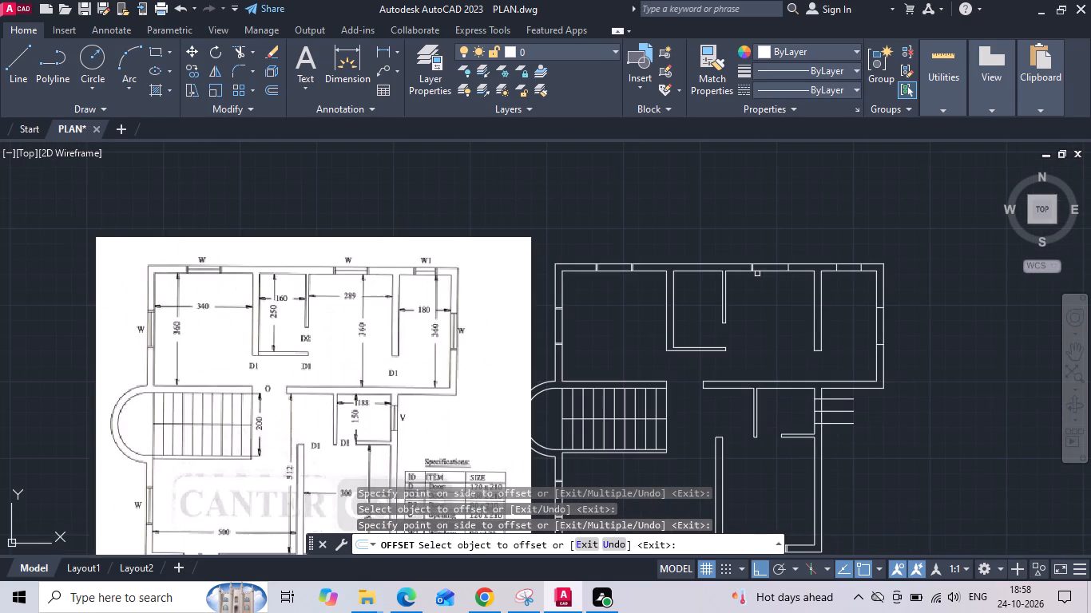
pyautogui.scroll(3, 808, 260)
pyautogui.moveTo(718, 284); pyautogui.dragTo(696, 287)
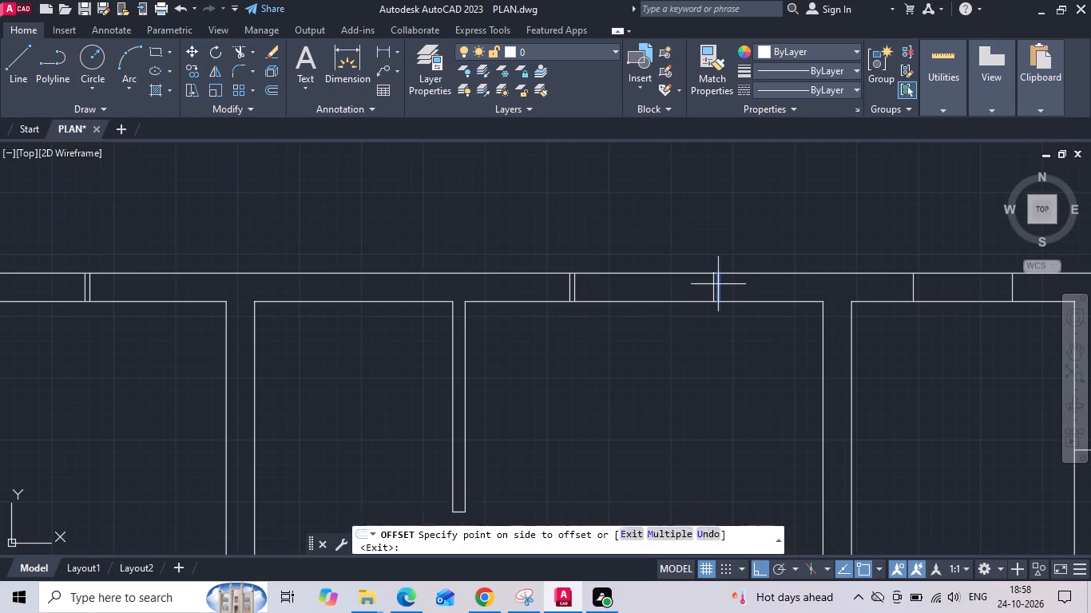
pyautogui.click(657, 288)
# Offset both end lines of the W1 window in the 180 by 360 room's top wall 4 cm inward.
pyautogui.moveTo(589, 284); pyautogui.dragTo(320, 251, button='middle')
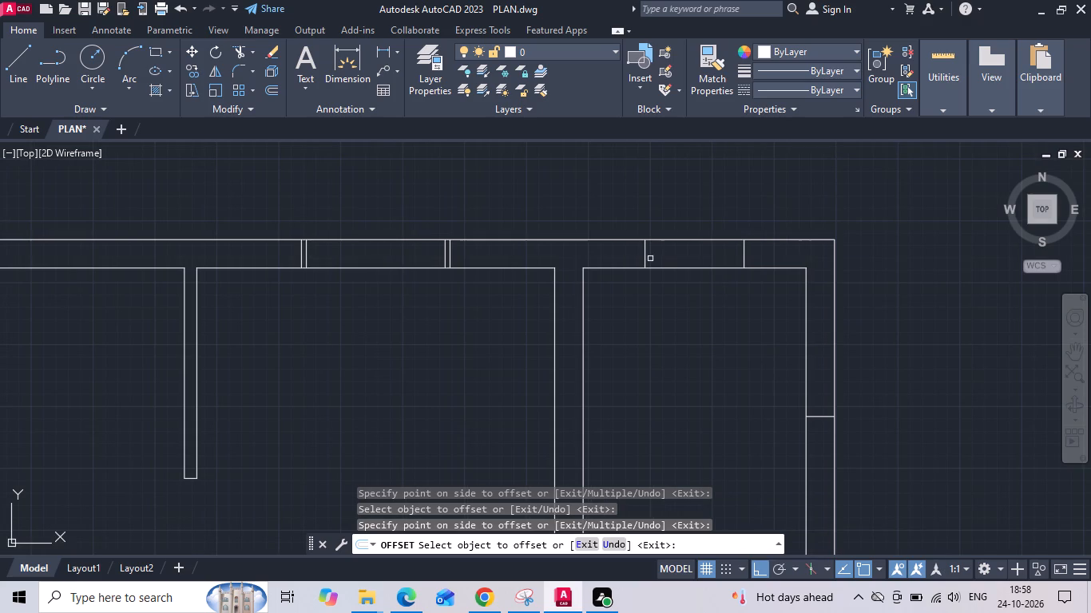
pyautogui.moveTo(646, 255); pyautogui.dragTo(661, 257)
pyautogui.click(696, 258)
pyautogui.moveTo(744, 254); pyautogui.dragTo(744, 253)
pyautogui.moveTo(744, 253); pyautogui.dragTo(716, 255)
pyautogui.click(663, 262)
# Offset both end lines of the 180 by 360 room's outer side-wall window 4 cm inward.
pyautogui.scroll(-1, 683, 173)
pyautogui.scroll(1, 772, 350)
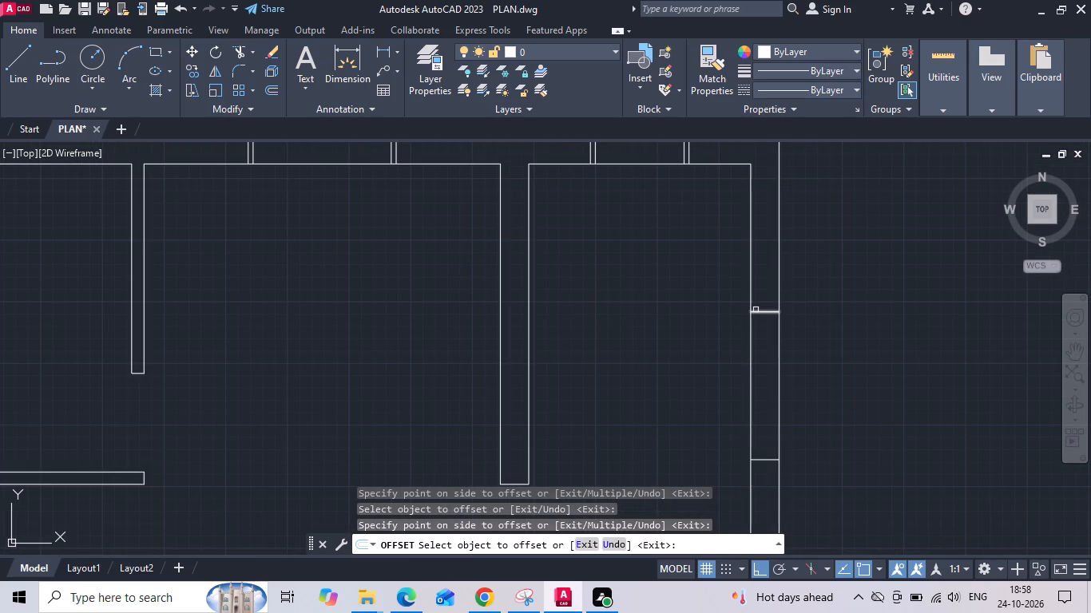
pyautogui.moveTo(760, 312); pyautogui.dragTo(763, 337)
pyautogui.click(760, 361)
pyautogui.moveTo(761, 458); pyautogui.dragTo(764, 437)
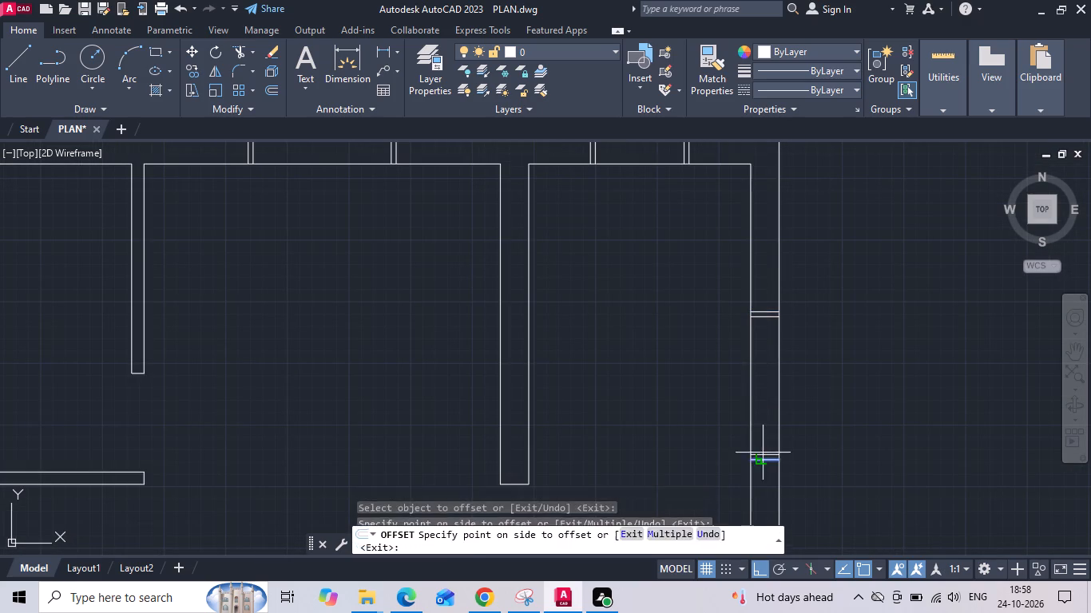
pyautogui.moveTo(764, 437); pyautogui.dragTo(764, 443)
pyautogui.click(766, 409)
# Offset the two outer ventilator lines of the 188 by 150 room 4 cm towards the ventilator's centre line.
pyautogui.scroll(-2, 705, 341)
pyautogui.moveTo(678, 399); pyautogui.dragTo(672, 242, button='middle')
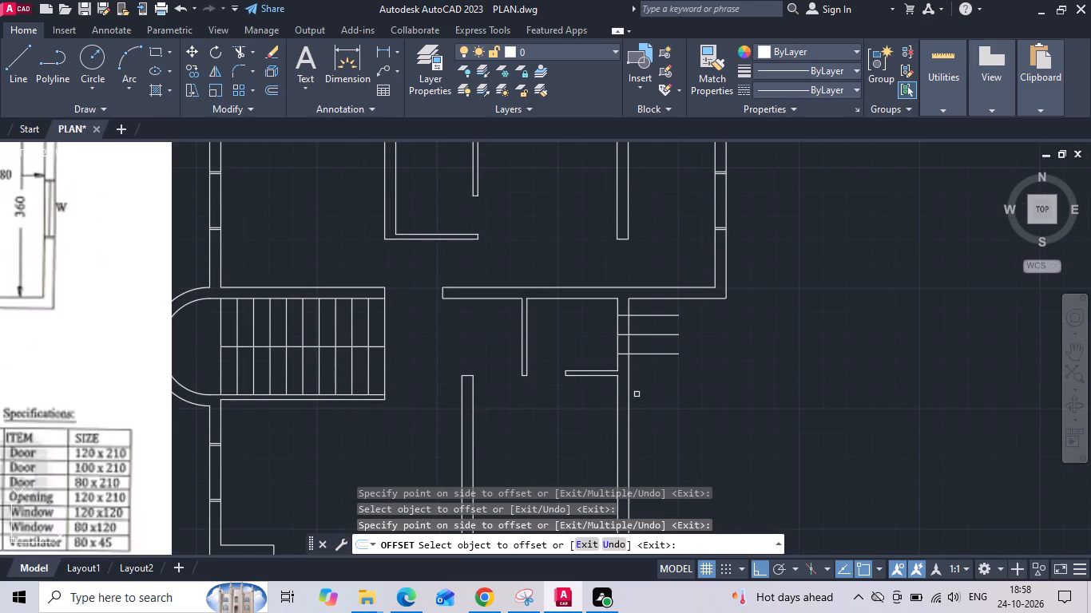
pyautogui.scroll(2, 609, 354)
pyautogui.moveTo(642, 259); pyautogui.dragTo(642, 277)
pyautogui.click(638, 293)
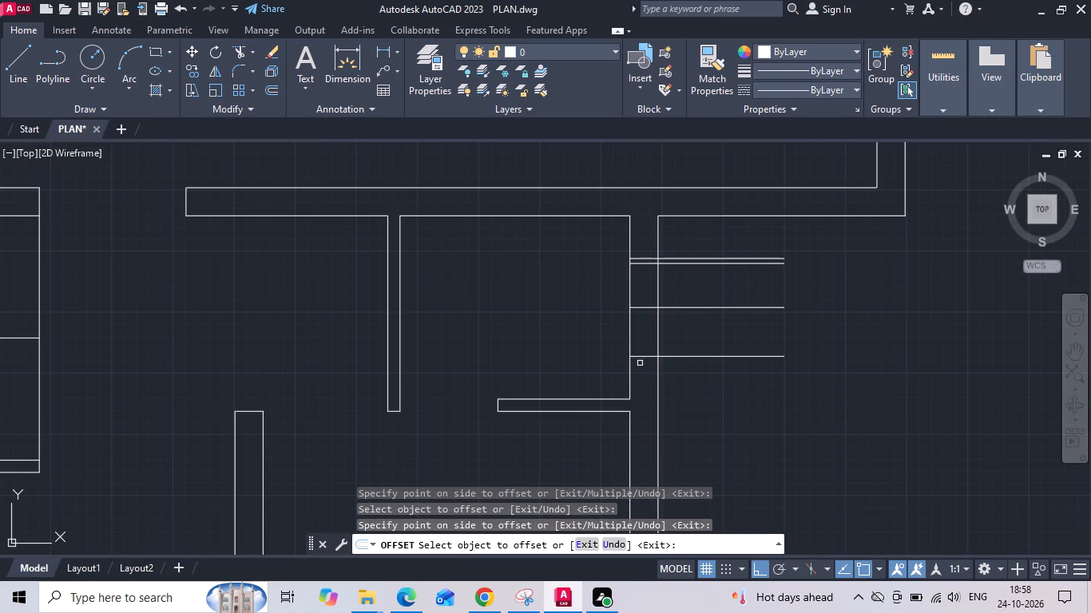
pyautogui.click(641, 356)
pyautogui.click(641, 310)
pyautogui.scroll(-2, 641, 255)
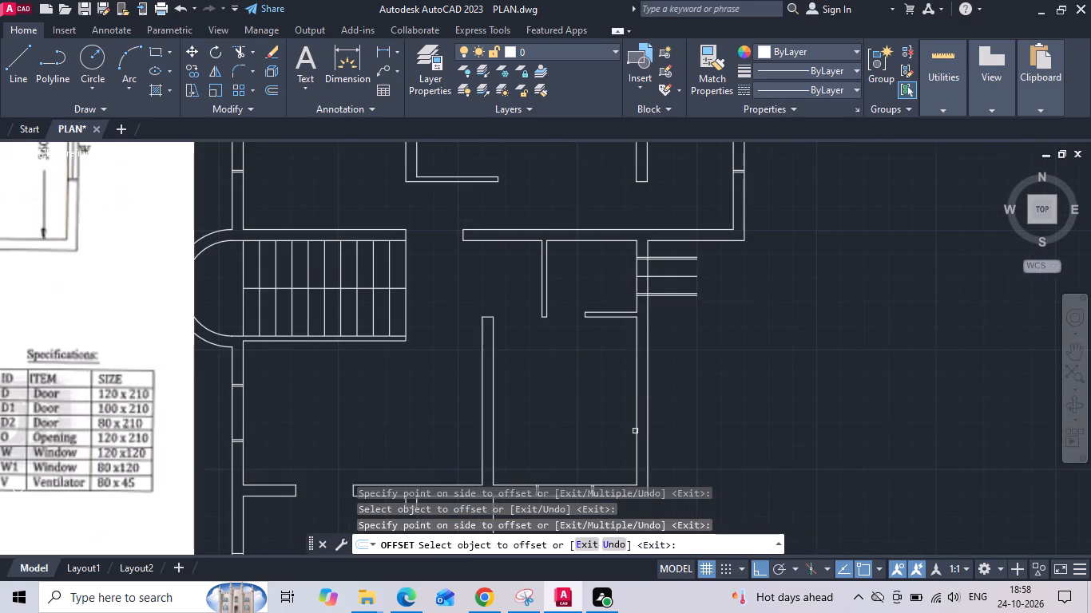
pyautogui.moveTo(635, 416); pyautogui.dragTo(669, 297, button='middle')
pyautogui.moveTo(673, 392); pyautogui.dragTo(682, 440, button='middle')
pyautogui.press('Escape')
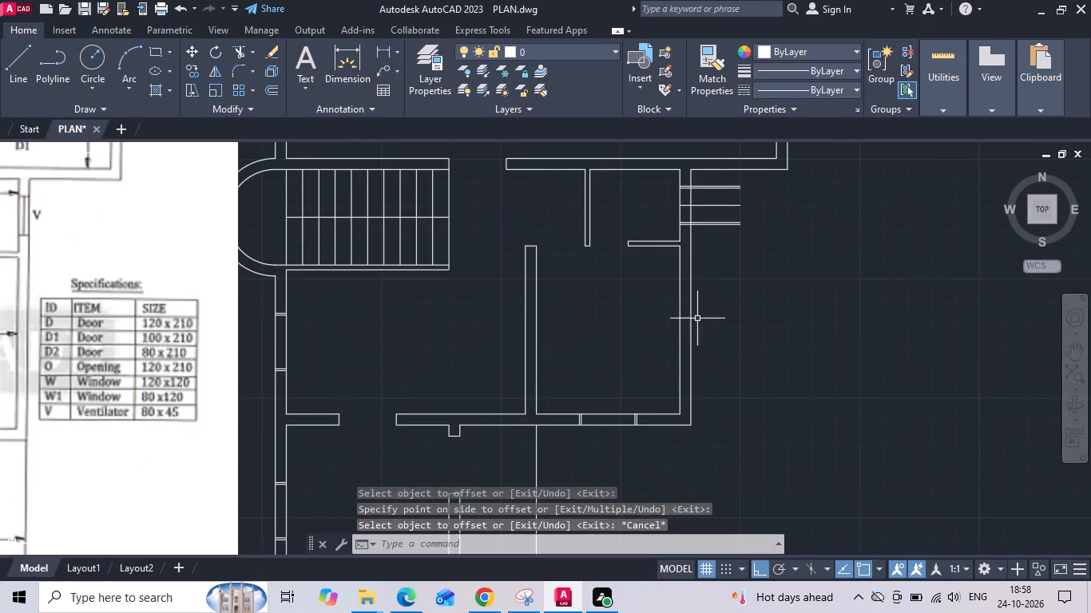
# Trim the 188 by 150 room's ventilator lines overhanging the outer wall and remove the ventilator's centre line between the wall faces.
pyautogui.scroll(2, 715, 189)
pyautogui.write('TR')
pyautogui.press('space')
pyautogui.press('space')
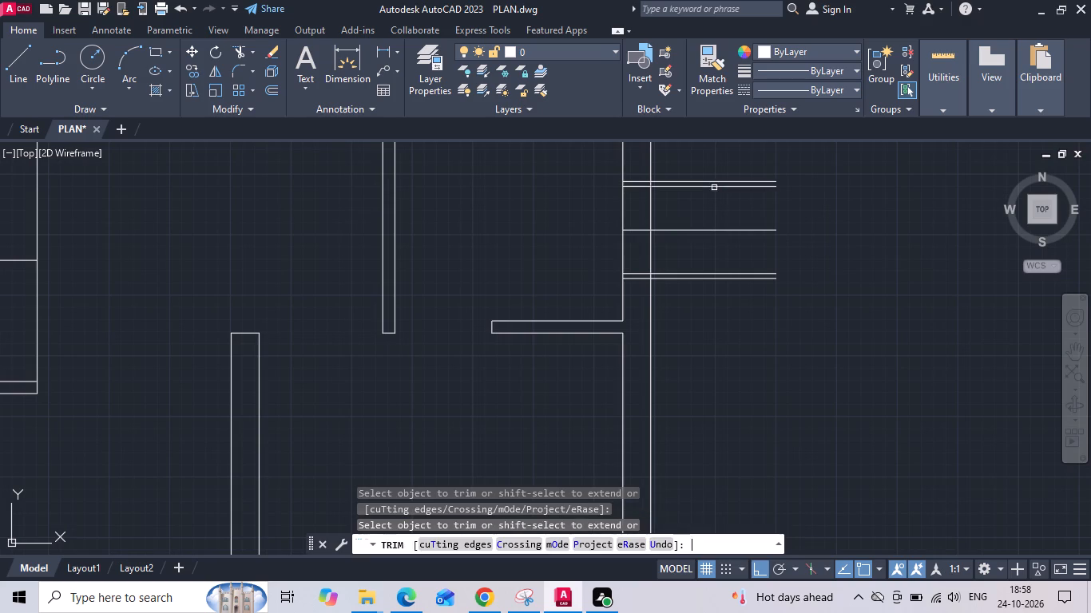
pyautogui.moveTo(704, 170); pyautogui.dragTo(700, 307)
pyautogui.moveTo(637, 225); pyautogui.dragTo(637, 247)
pyautogui.click(636, 251)
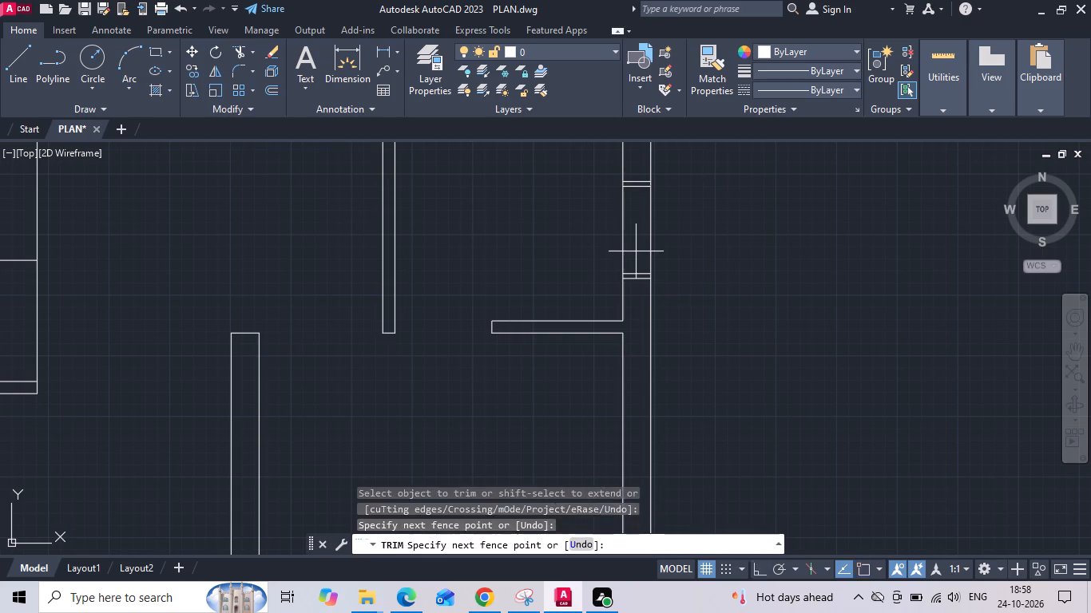
pyautogui.press('Escape')
# Draw a line along the ventilator's length between the midpoints of its inner frame lines in the 188 by 150 room.
pyautogui.press('l')
pyautogui.press('space')
pyautogui.press('Escape')
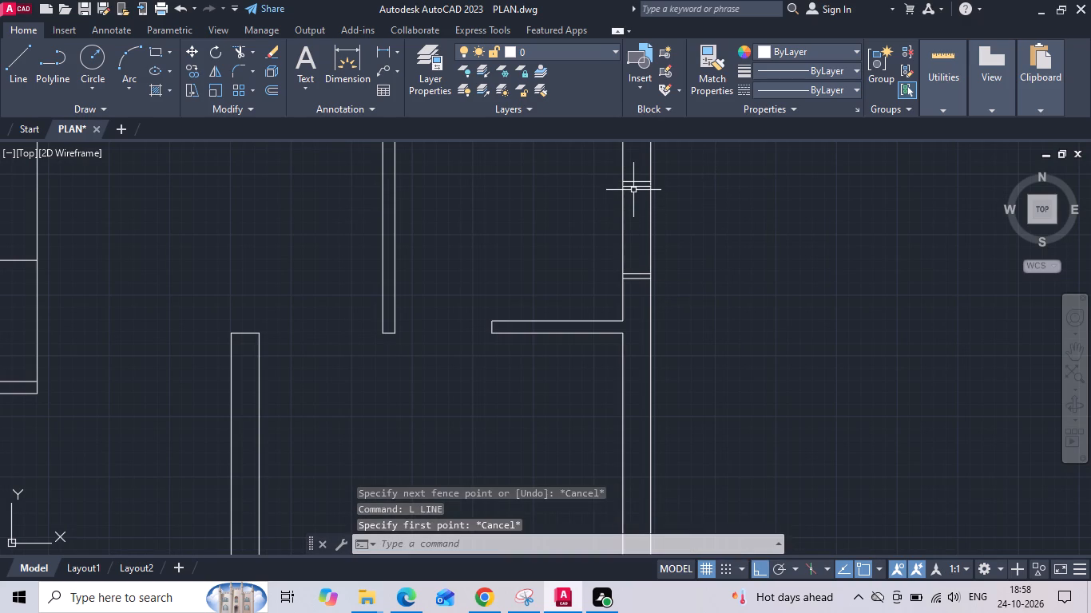
pyautogui.scroll(1, 633, 189)
pyautogui.write('L')
pyautogui.press('space')
pyautogui.click(636, 186)
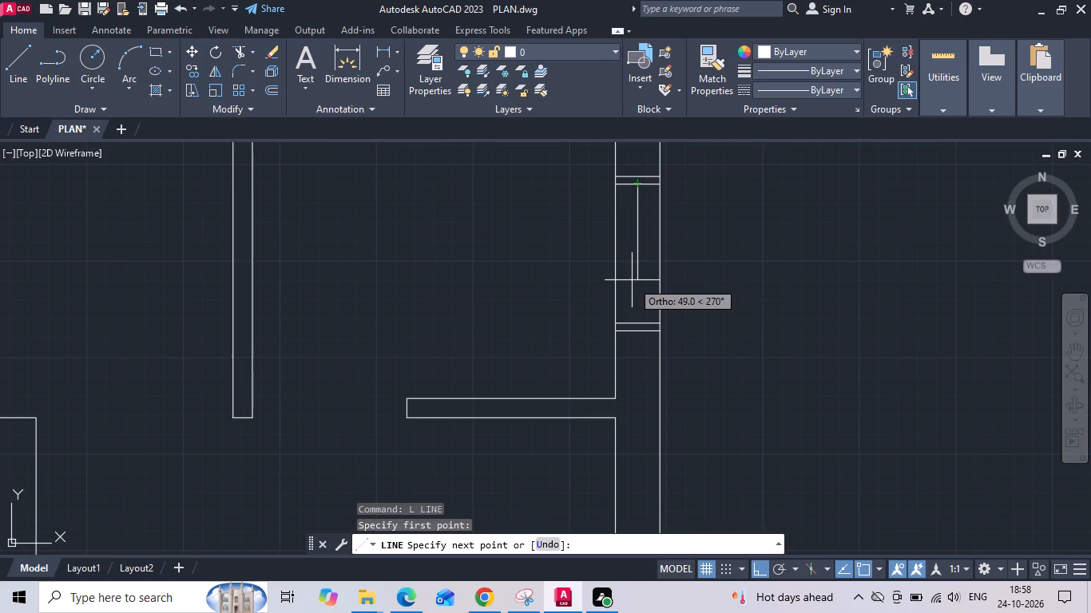
pyautogui.click(635, 323)
pyautogui.press('Escape')
# Draw the glass line between the inner frame midpoints of the 180 by 360 room's outer side-wall window.
pyautogui.moveTo(626, 232); pyautogui.dragTo(641, 295, button='middle')
pyautogui.scroll(-2, 648, 321)
pyautogui.scroll(-2, 700, 361)
pyautogui.press('space')
pyautogui.scroll(3, 696, 305)
pyautogui.moveTo(785, 236); pyautogui.dragTo(589, 346, button='middle')
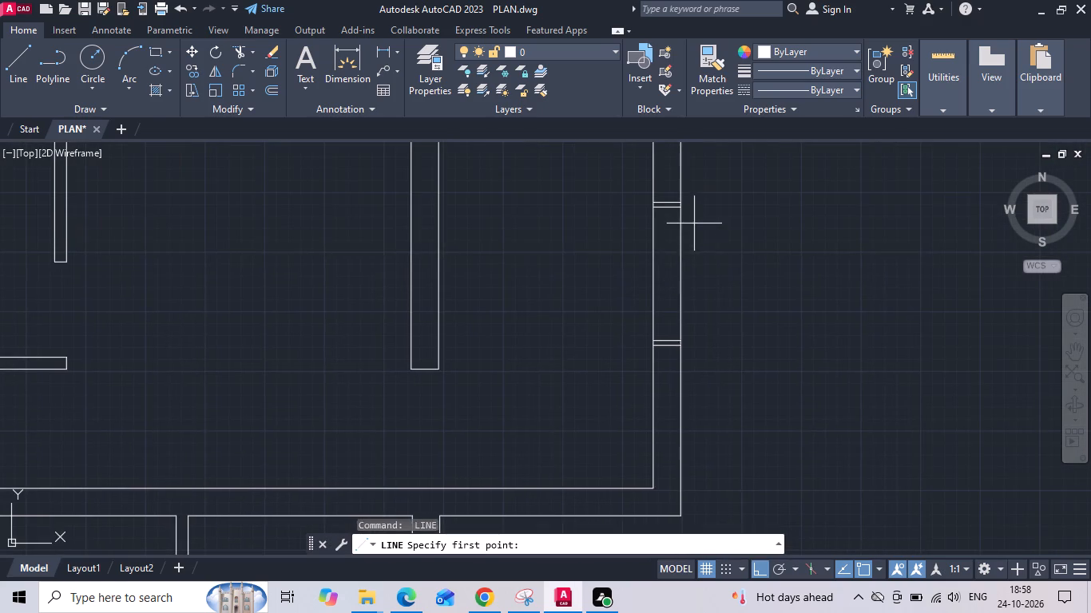
pyautogui.scroll(1, 691, 222)
pyautogui.click(654, 202)
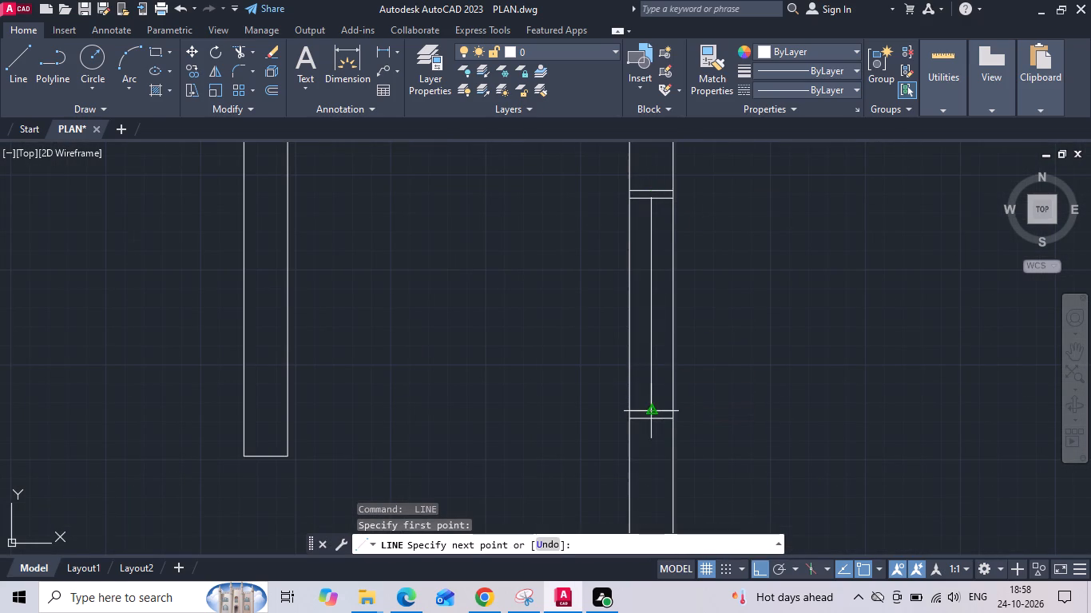
pyautogui.click(653, 409)
pyautogui.press('space')
# Draw the glass line between the inner frame midpoints of the W1 window in the 180 by 360 room's top wall.
pyautogui.scroll(-2, 704, 412)
pyautogui.scroll(3, 590, 206)
pyautogui.press('space')
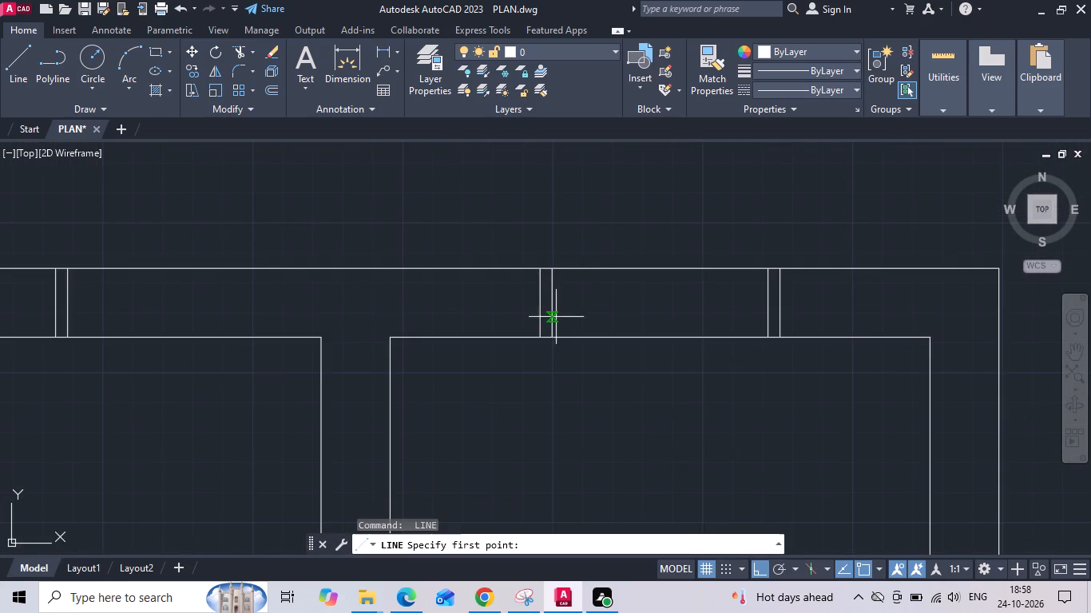
pyautogui.click(557, 303)
pyautogui.click(767, 305)
pyautogui.press('space')
# Draw the glass line between the inner frame midpoints of the 289 by 360 room's top-wall window.
pyautogui.scroll(-2, 805, 301)
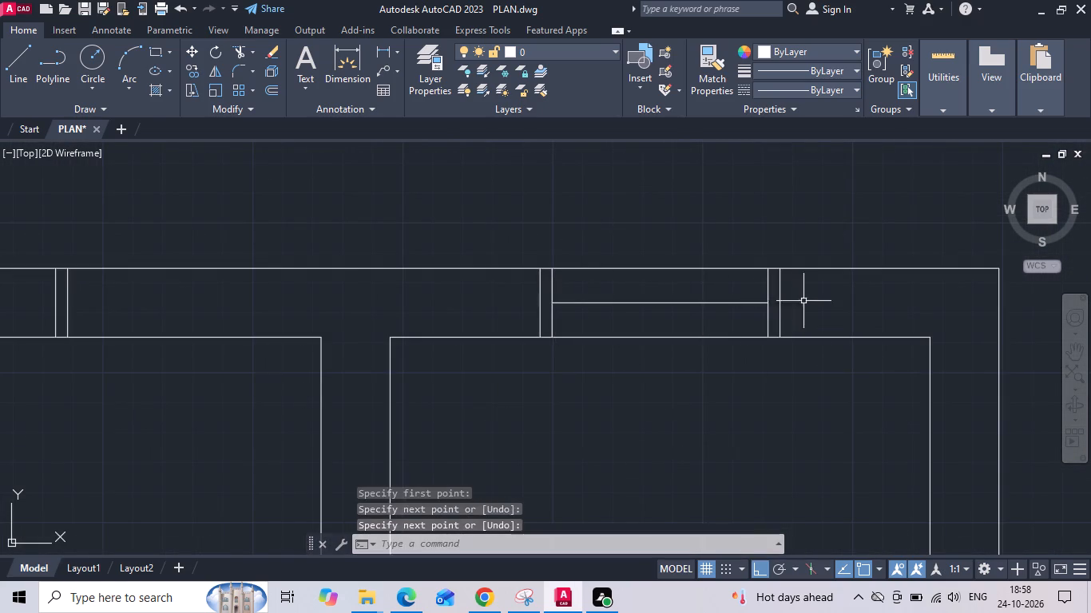
pyautogui.scroll(-1, 807, 301)
pyautogui.scroll(2, 450, 305)
pyautogui.press('space')
pyautogui.click(655, 297)
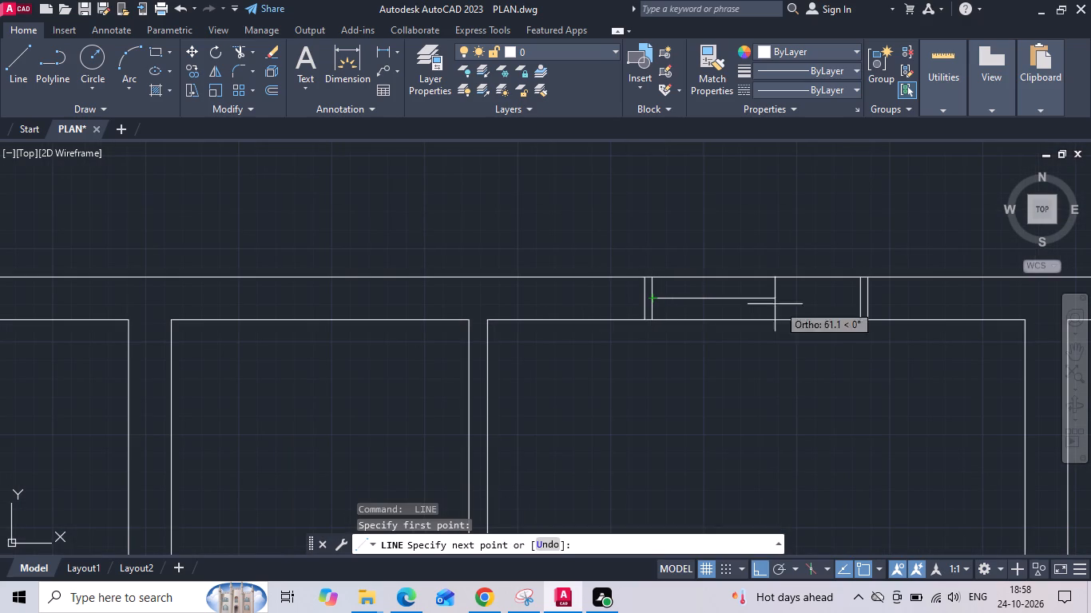
pyautogui.click(863, 302)
pyautogui.press('space')
# Draw the glass line between the inner frame midpoints of the top-wall window in the plan's upper-left corner room.
pyautogui.scroll(-2, 835, 306)
pyautogui.scroll(1, 444, 319)
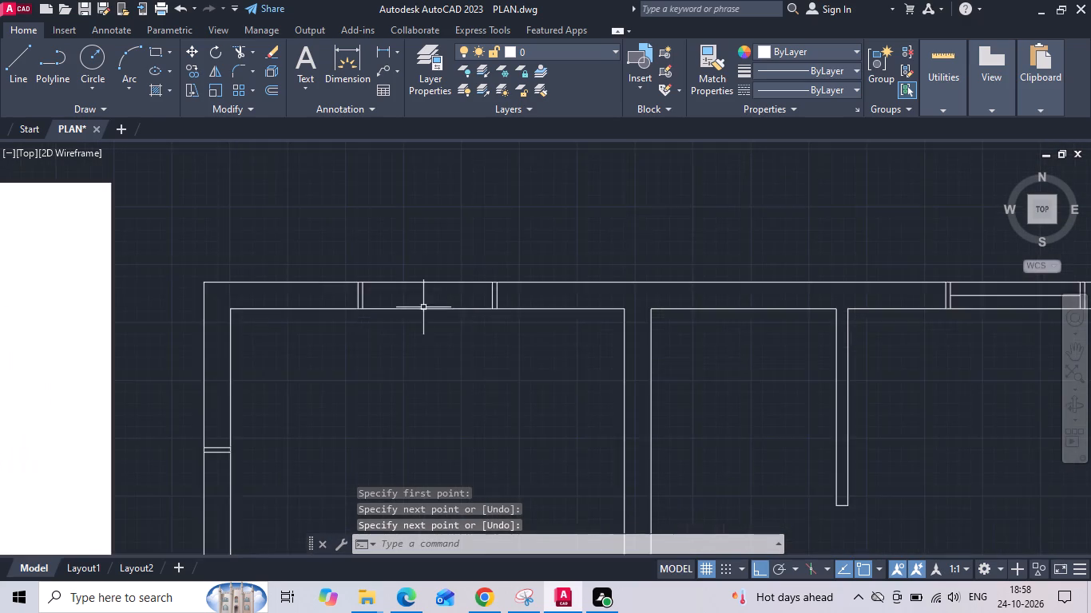
pyautogui.scroll(2, 416, 305)
pyautogui.press('space')
pyautogui.click(315, 290)
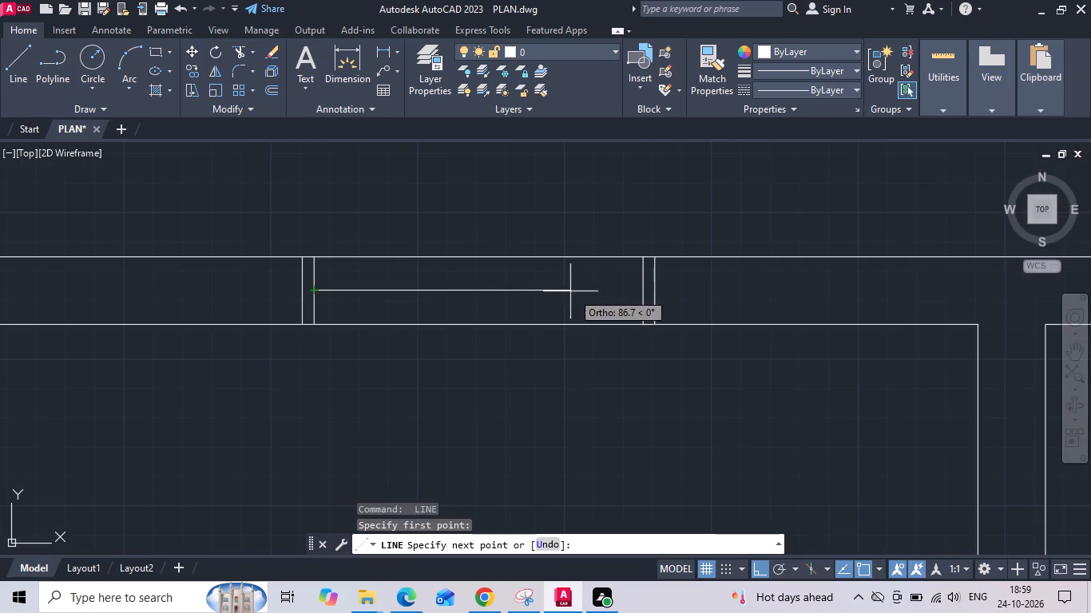
pyautogui.click(647, 292)
pyautogui.press('space')
# Draw the glass line between the inner frame midpoints of the upper-left corner room's outer side-wall window.
pyautogui.scroll(-3, 744, 252)
pyautogui.scroll(2, 561, 382)
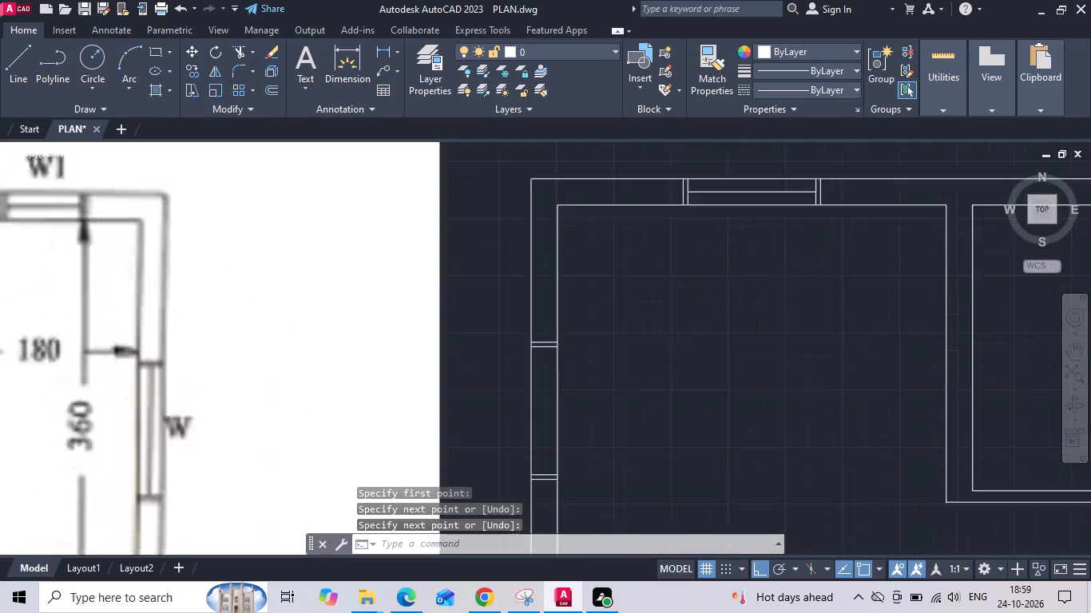
pyautogui.scroll(1, 561, 382)
pyautogui.press('space')
pyautogui.click(514, 295)
pyautogui.moveTo(513, 405); pyautogui.dragTo(513, 338, button='middle')
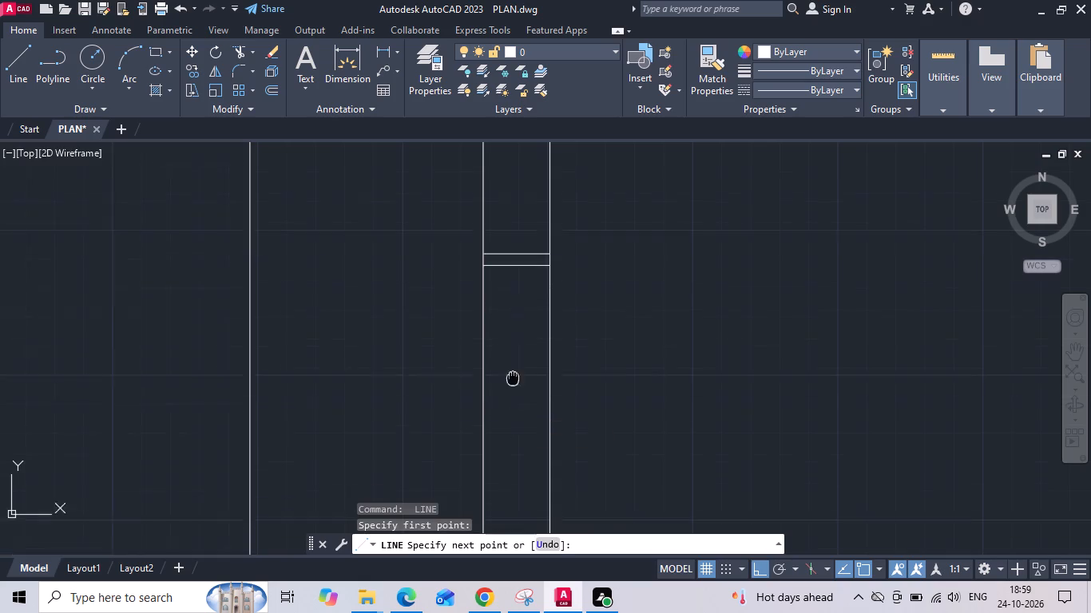
pyautogui.moveTo(513, 338); pyautogui.dragTo(516, 235, button='middle')
pyautogui.click(518, 447)
pyautogui.press('space')
# Draw the glass line between the inner frame midpoints of the side-wall window in the 500 by 512 room below the staircase.
pyautogui.scroll(-3, 522, 212)
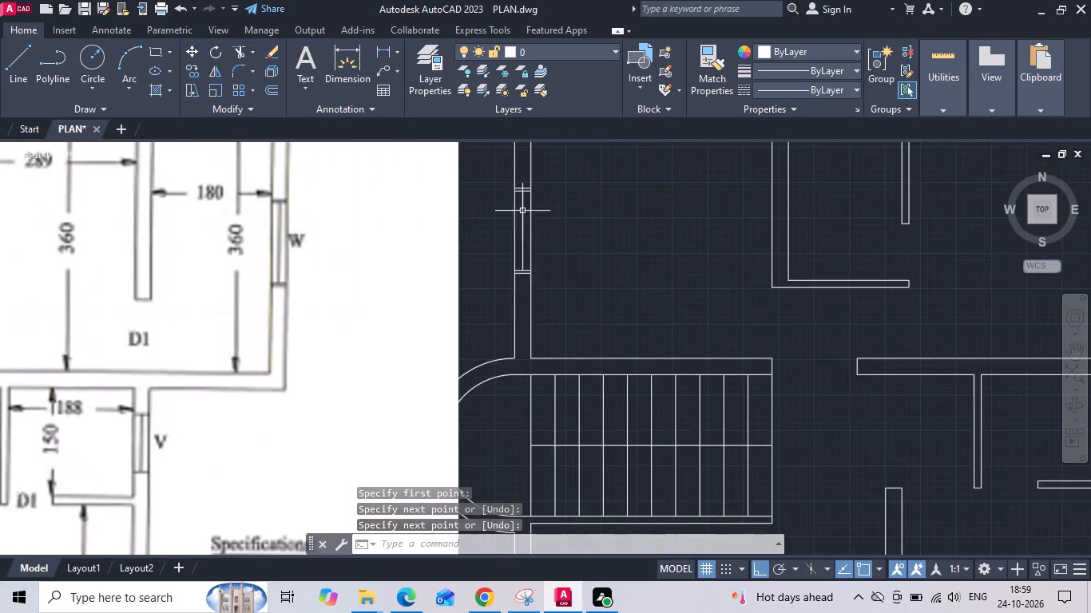
pyautogui.moveTo(511, 402); pyautogui.dragTo(562, 150, button='middle')
pyautogui.scroll(3, 579, 378)
pyautogui.press('space')
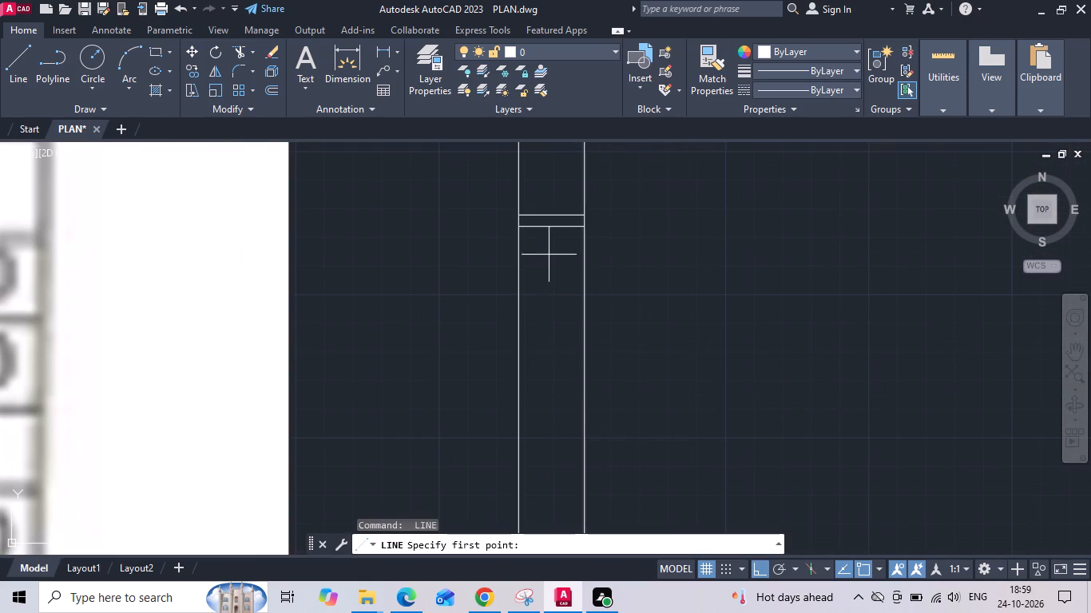
pyautogui.click(553, 231)
pyautogui.moveTo(542, 394); pyautogui.dragTo(544, 279, button='middle')
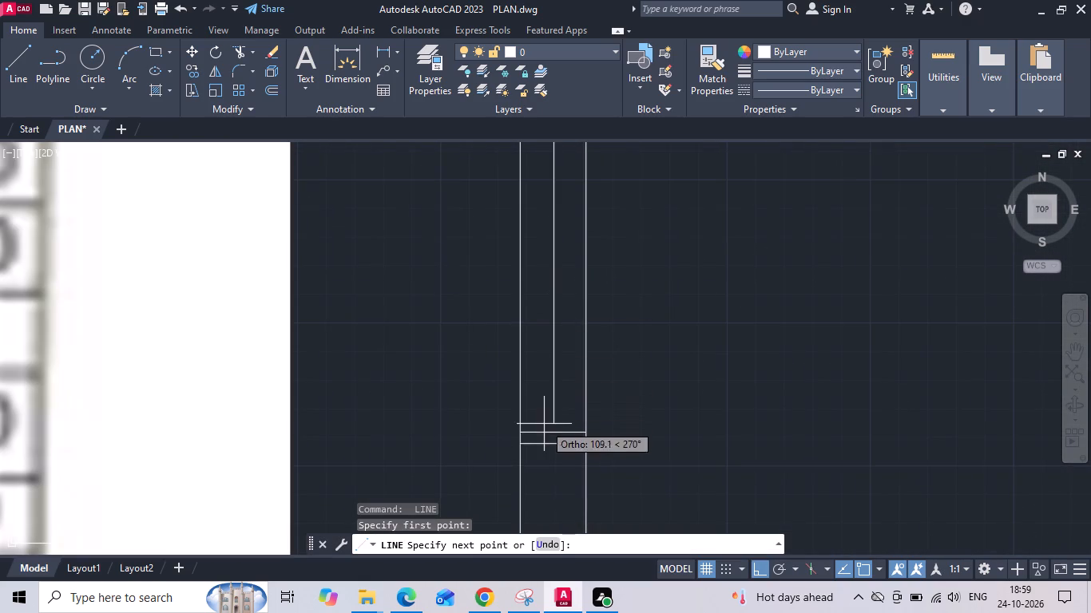
pyautogui.click(548, 437)
pyautogui.press('space')
# Draw the glass line between the inner frame midpoints of the 340 by 360 room's side-wall window.
pyautogui.scroll(-5, 538, 269)
pyautogui.scroll(3, 553, 341)
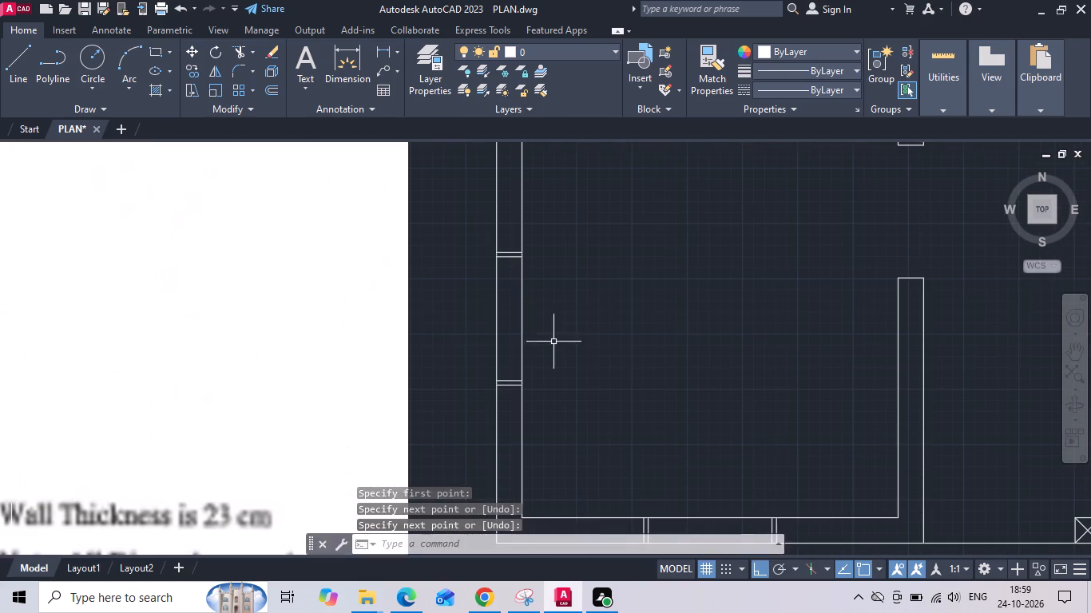
pyautogui.press('space')
pyautogui.click(509, 261)
pyautogui.click(508, 382)
pyautogui.press('space')
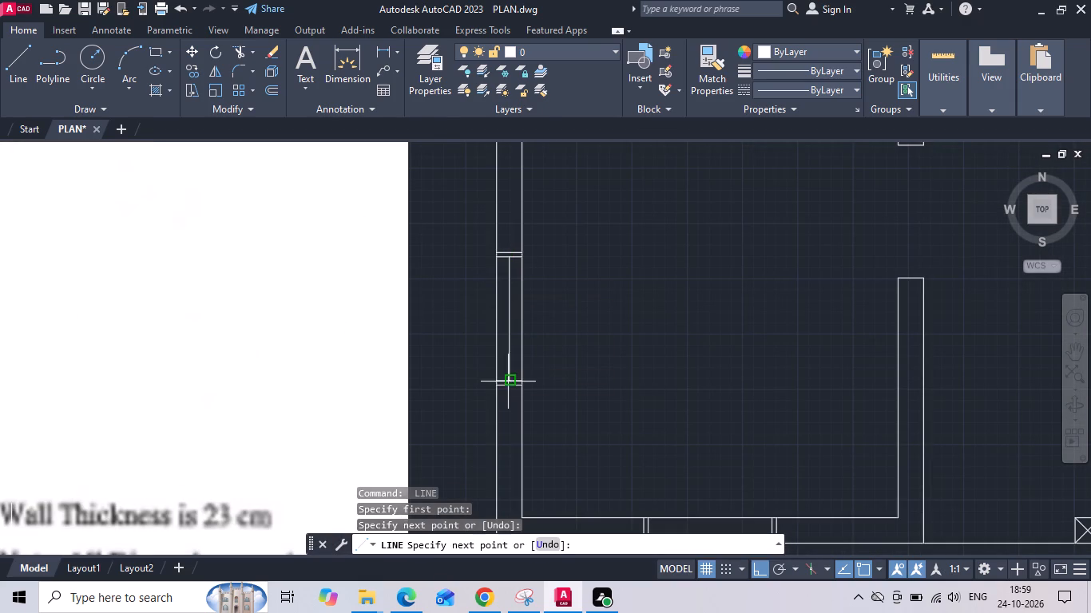
# Draw the glass line between the inner frame midpoints of the 340 by 360 room's bottom-wall window.
pyautogui.moveTo(524, 374); pyautogui.dragTo(524, 206, button='middle')
pyautogui.press('space')
pyautogui.scroll(1, 660, 370)
pyautogui.click(642, 366)
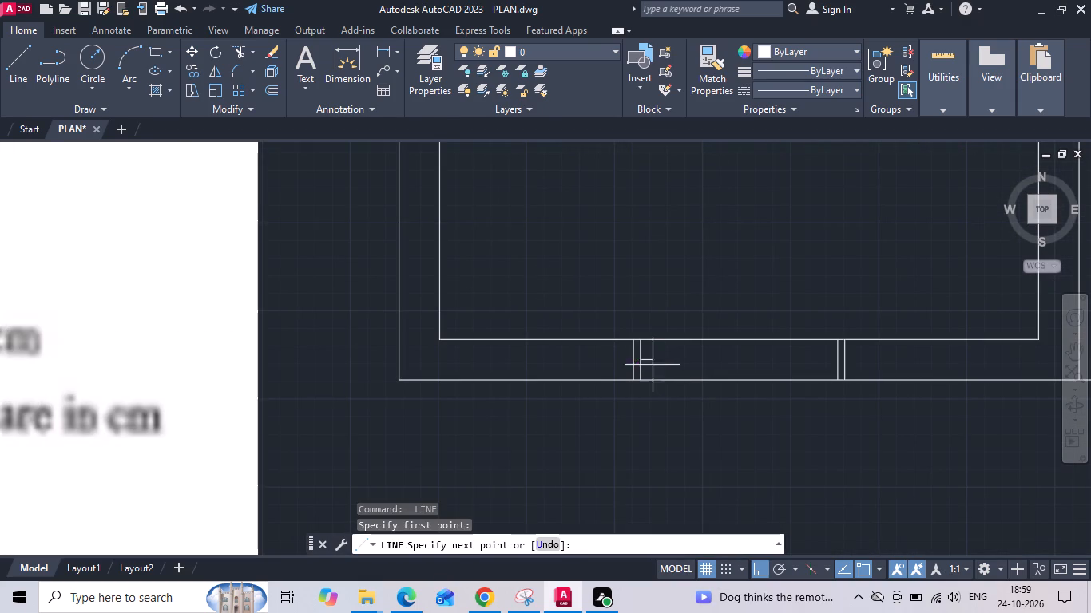
pyautogui.click(837, 362)
pyautogui.press('space')
# Draw the glass line between the inner frame midpoints of the 300 by 351 room's bottom-wall window.
pyautogui.scroll(-2, 587, 412)
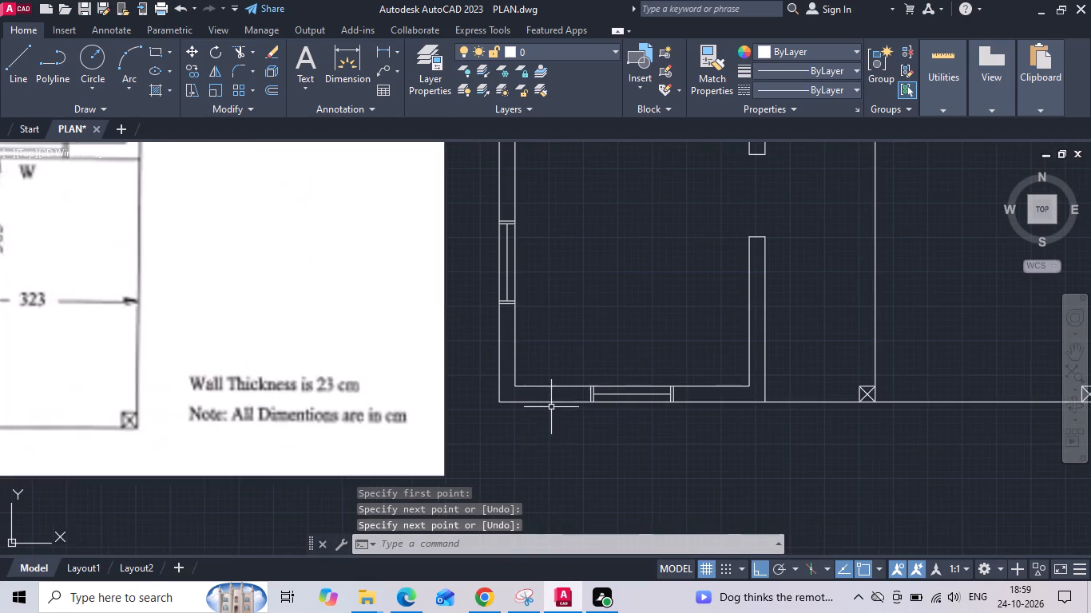
pyautogui.scroll(-2, 637, 334)
pyautogui.scroll(1, 713, 284)
pyautogui.scroll(4, 798, 245)
pyautogui.press('space')
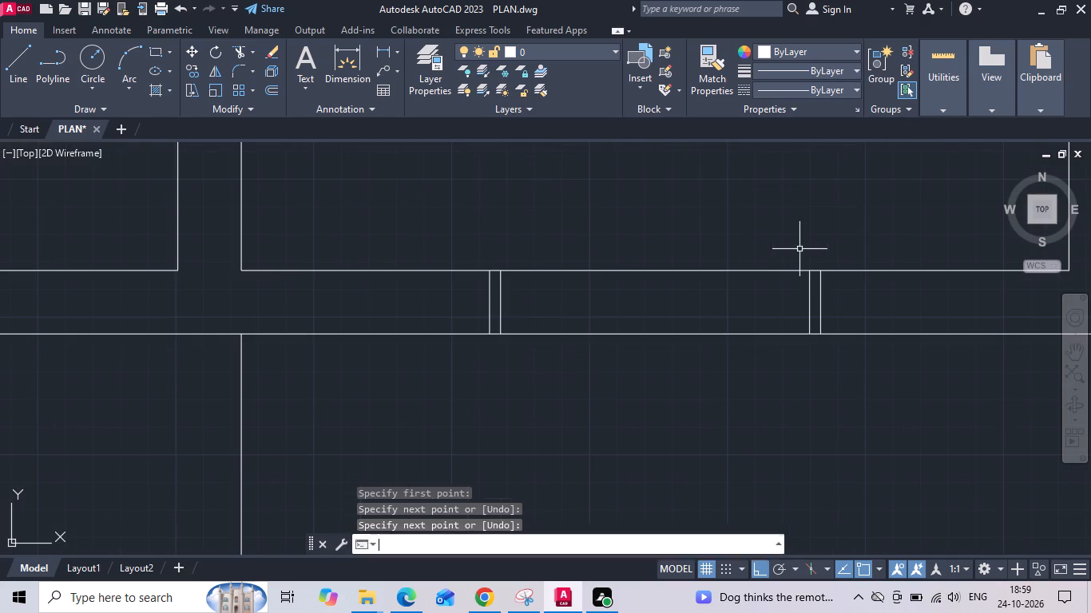
pyautogui.click(804, 300)
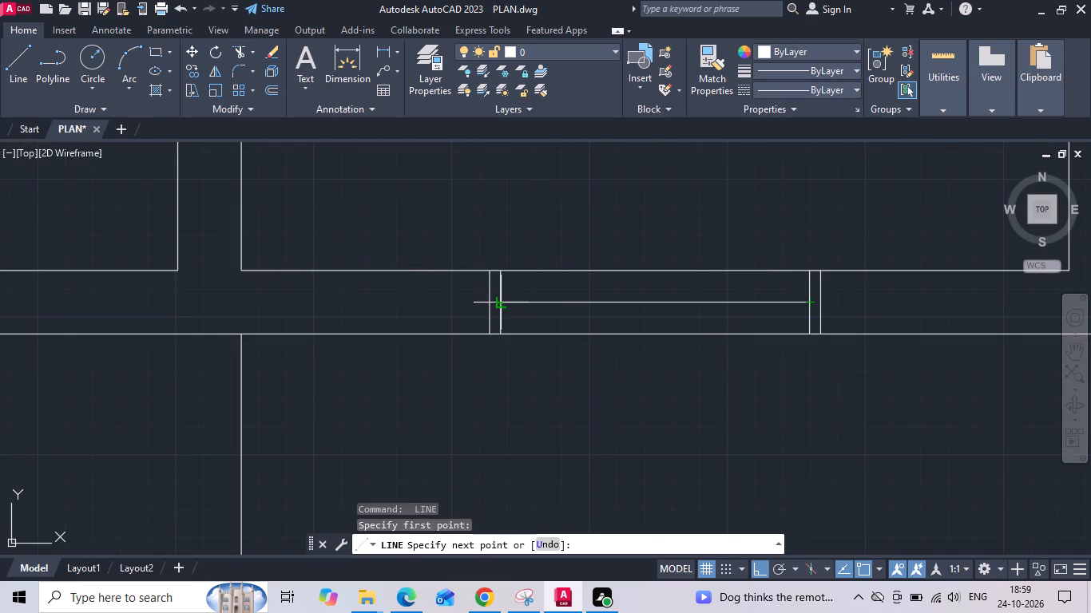
pyautogui.click(505, 303)
pyautogui.press('Escape')
# Save the drawing.
pyautogui.hotkey('ctrl', 's')
# Place the single-line text W in the empty space beside the plan, with height 20 and rotation 0.
pyautogui.scroll(-5, 535, 338)
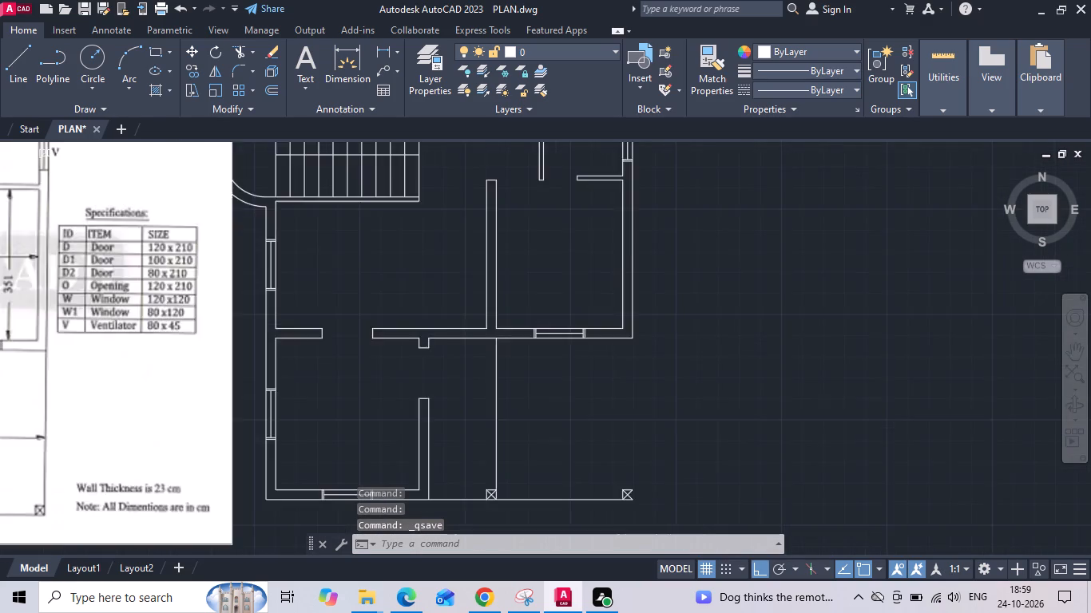
pyautogui.moveTo(618, 349); pyautogui.dragTo(680, 337, button='middle')
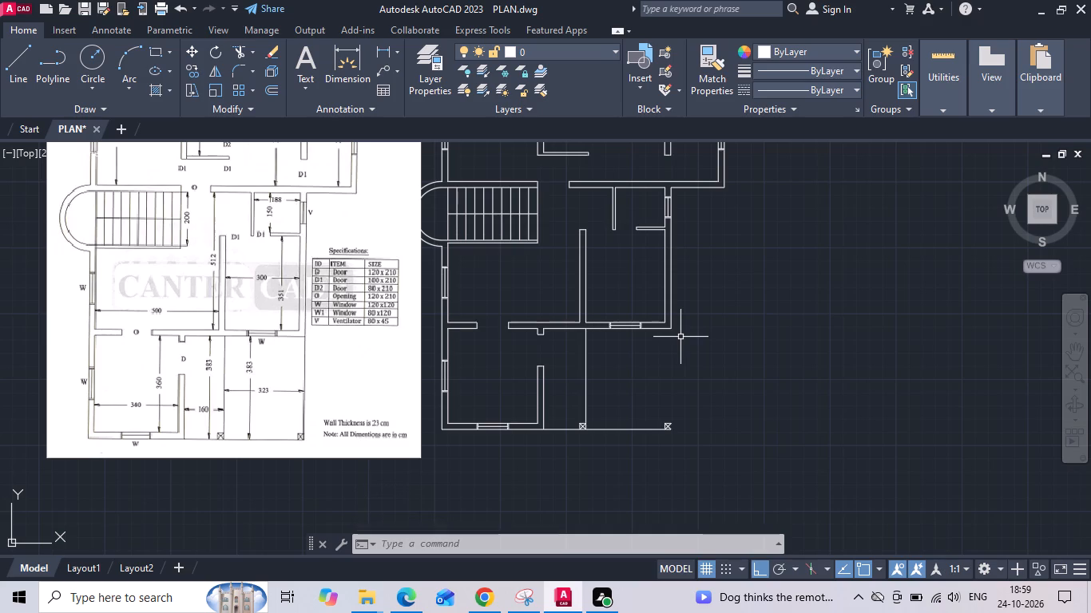
pyautogui.write('TEXT')
pyautogui.press('space')
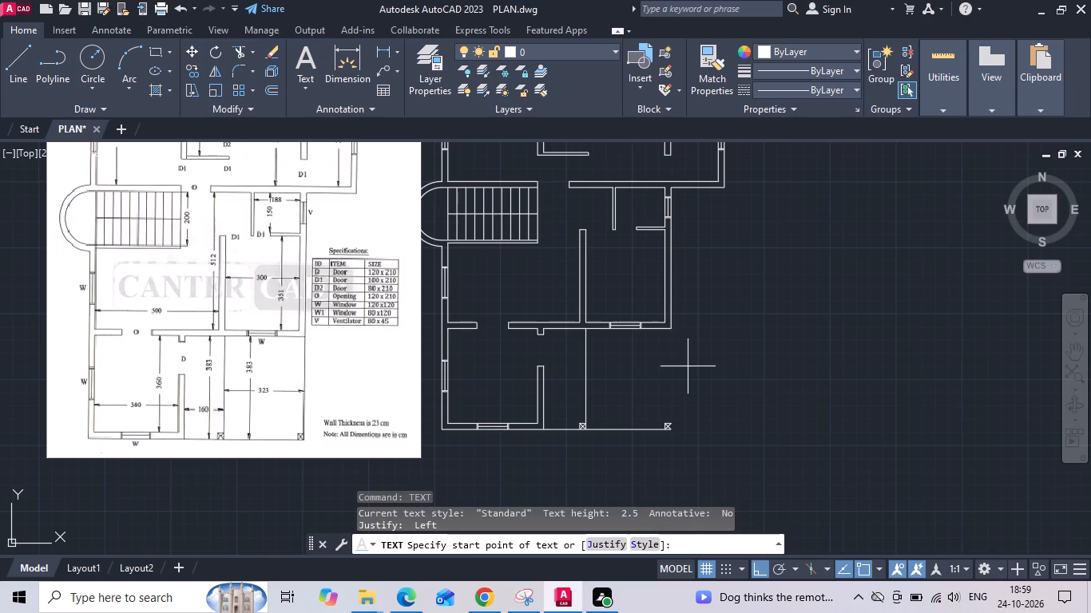
pyautogui.moveTo(698, 326); pyautogui.dragTo(699, 371)
pyautogui.write('20')
pyautogui.press('Return')
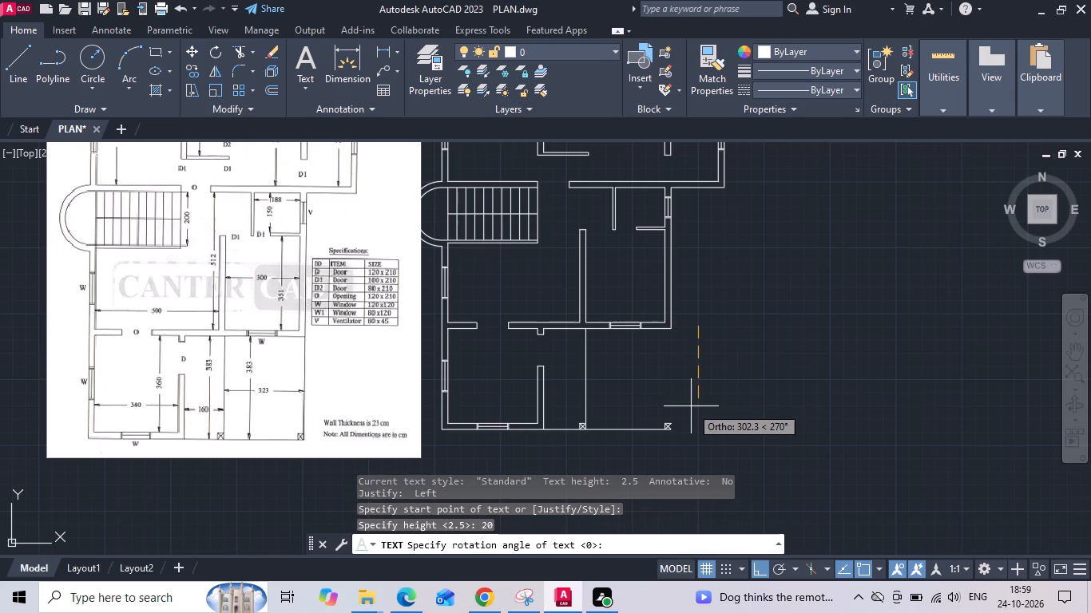
pyautogui.press('0')
pyautogui.press('Return')
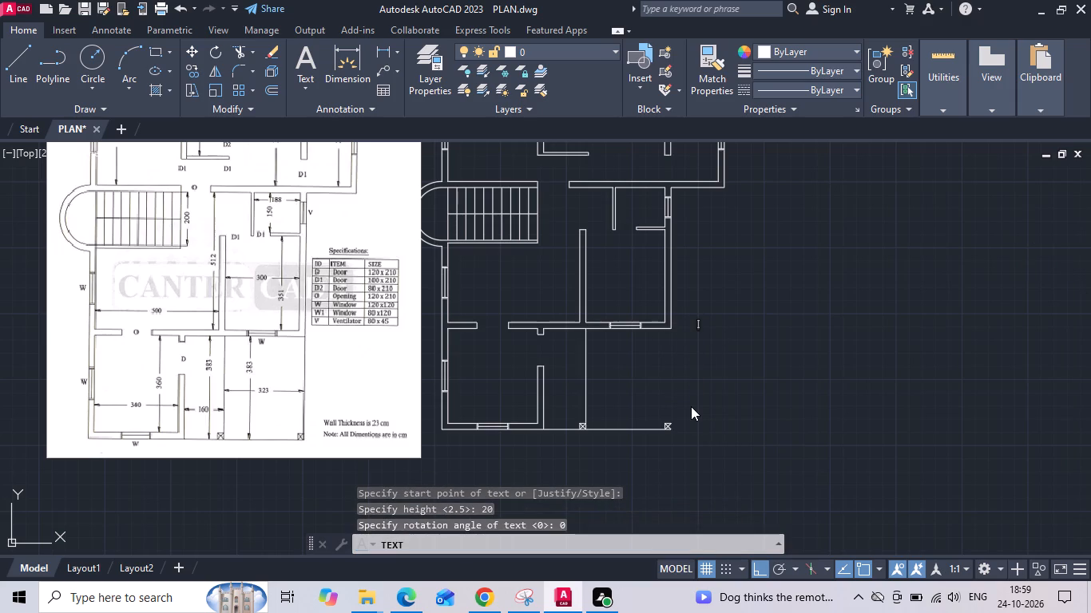
pyautogui.press('w')
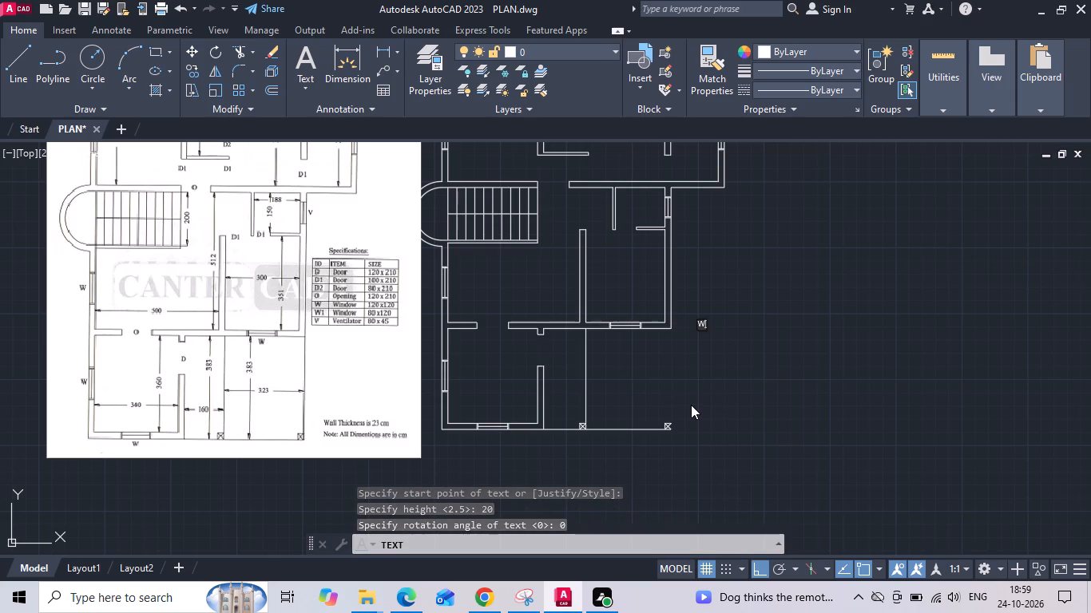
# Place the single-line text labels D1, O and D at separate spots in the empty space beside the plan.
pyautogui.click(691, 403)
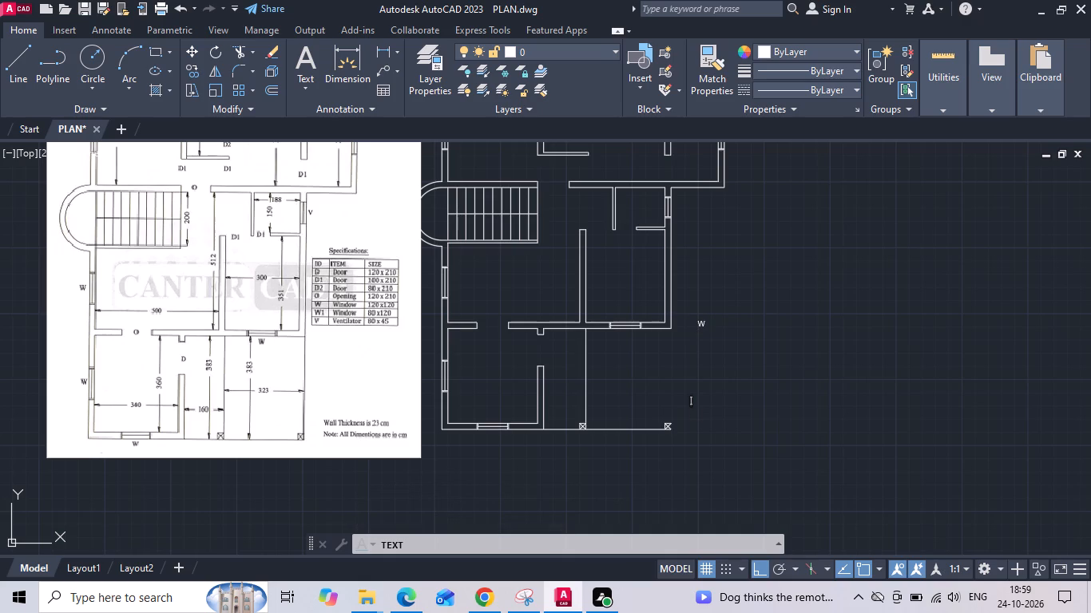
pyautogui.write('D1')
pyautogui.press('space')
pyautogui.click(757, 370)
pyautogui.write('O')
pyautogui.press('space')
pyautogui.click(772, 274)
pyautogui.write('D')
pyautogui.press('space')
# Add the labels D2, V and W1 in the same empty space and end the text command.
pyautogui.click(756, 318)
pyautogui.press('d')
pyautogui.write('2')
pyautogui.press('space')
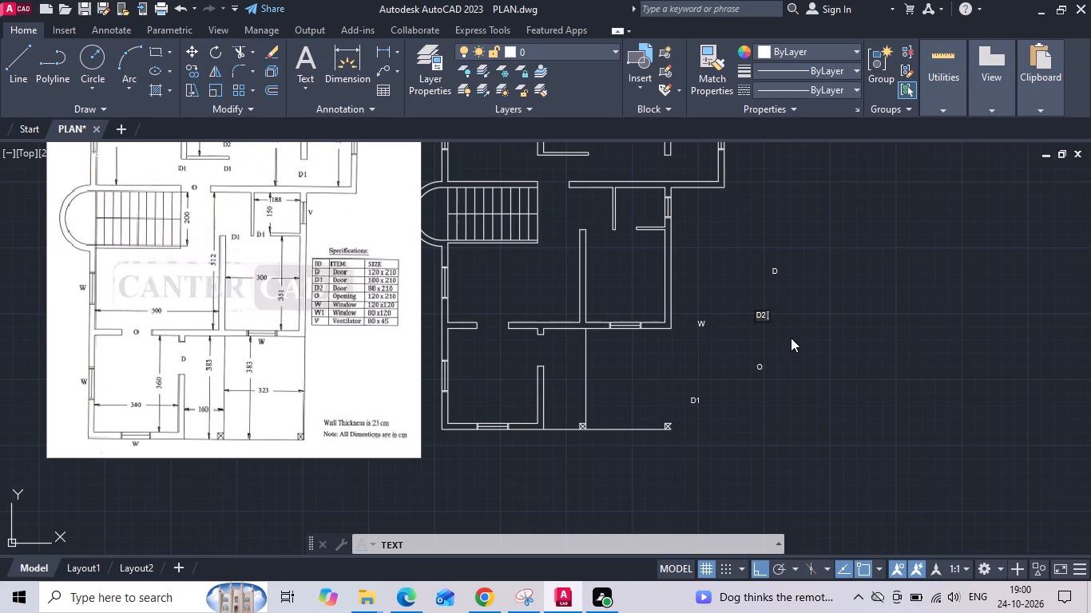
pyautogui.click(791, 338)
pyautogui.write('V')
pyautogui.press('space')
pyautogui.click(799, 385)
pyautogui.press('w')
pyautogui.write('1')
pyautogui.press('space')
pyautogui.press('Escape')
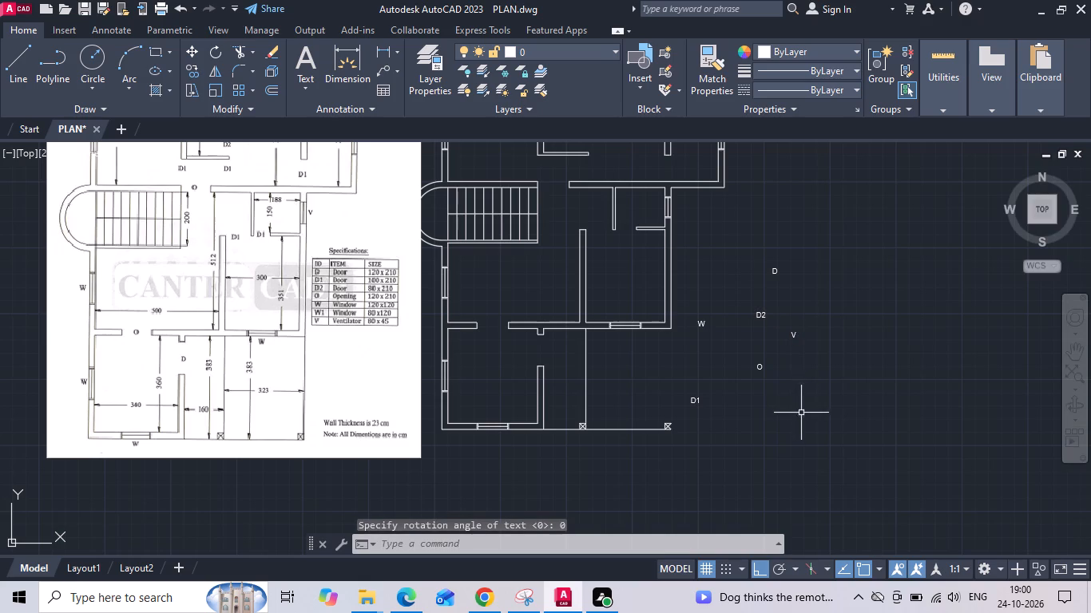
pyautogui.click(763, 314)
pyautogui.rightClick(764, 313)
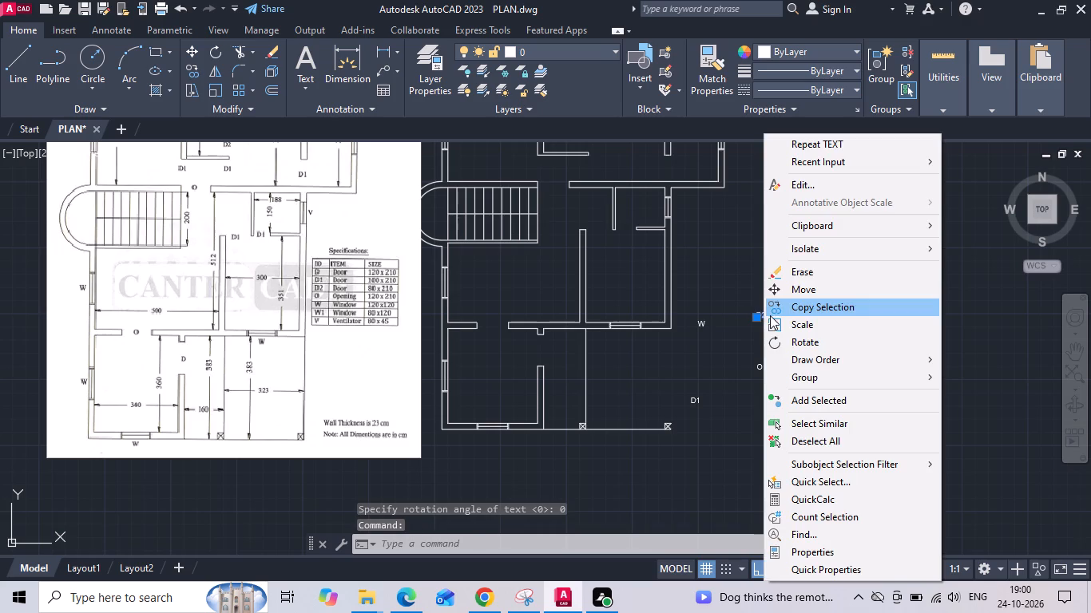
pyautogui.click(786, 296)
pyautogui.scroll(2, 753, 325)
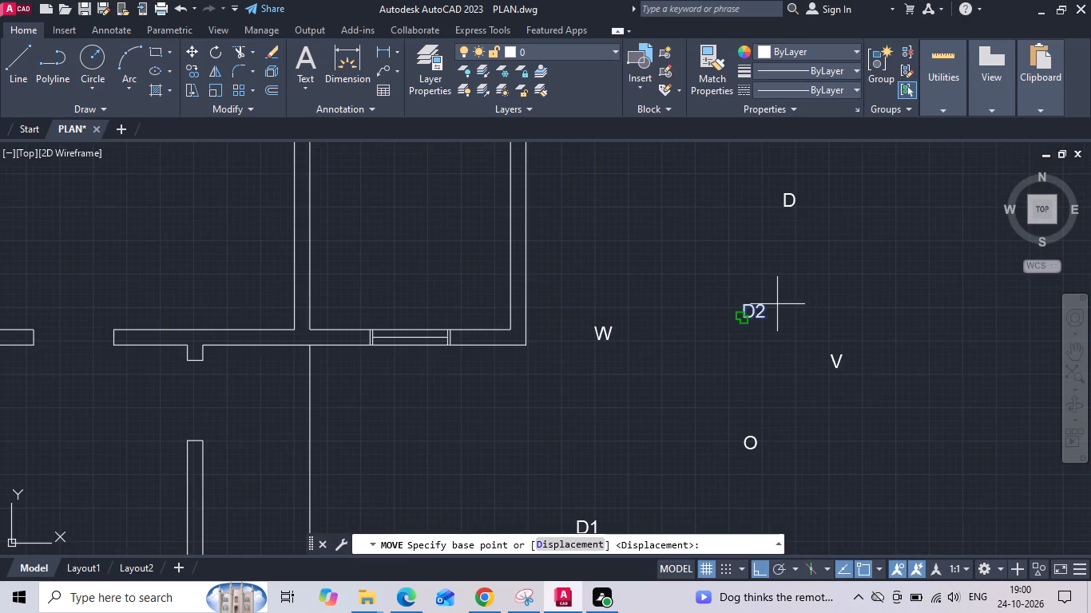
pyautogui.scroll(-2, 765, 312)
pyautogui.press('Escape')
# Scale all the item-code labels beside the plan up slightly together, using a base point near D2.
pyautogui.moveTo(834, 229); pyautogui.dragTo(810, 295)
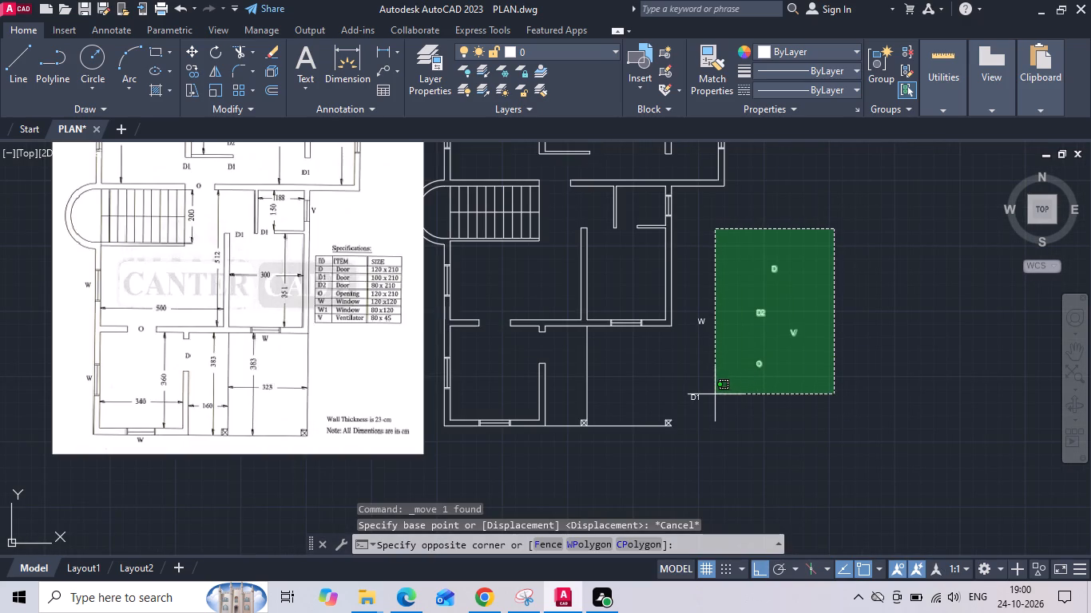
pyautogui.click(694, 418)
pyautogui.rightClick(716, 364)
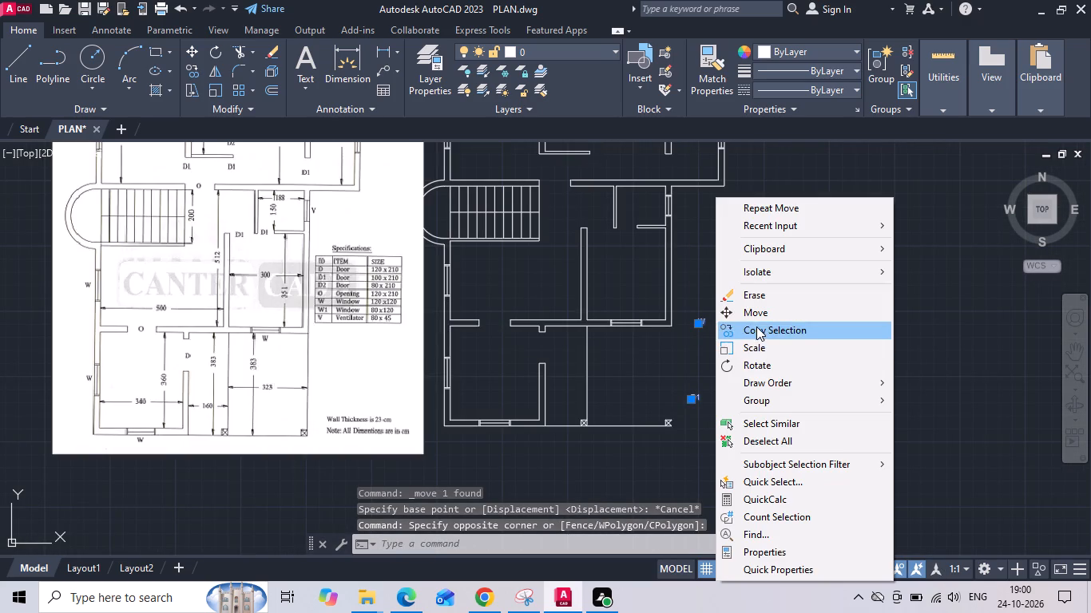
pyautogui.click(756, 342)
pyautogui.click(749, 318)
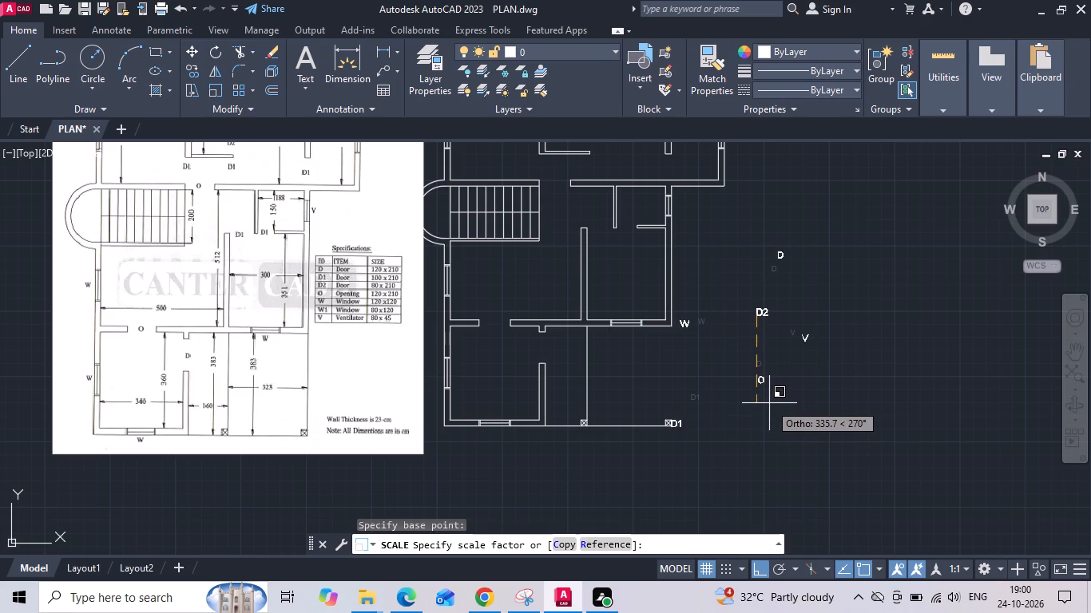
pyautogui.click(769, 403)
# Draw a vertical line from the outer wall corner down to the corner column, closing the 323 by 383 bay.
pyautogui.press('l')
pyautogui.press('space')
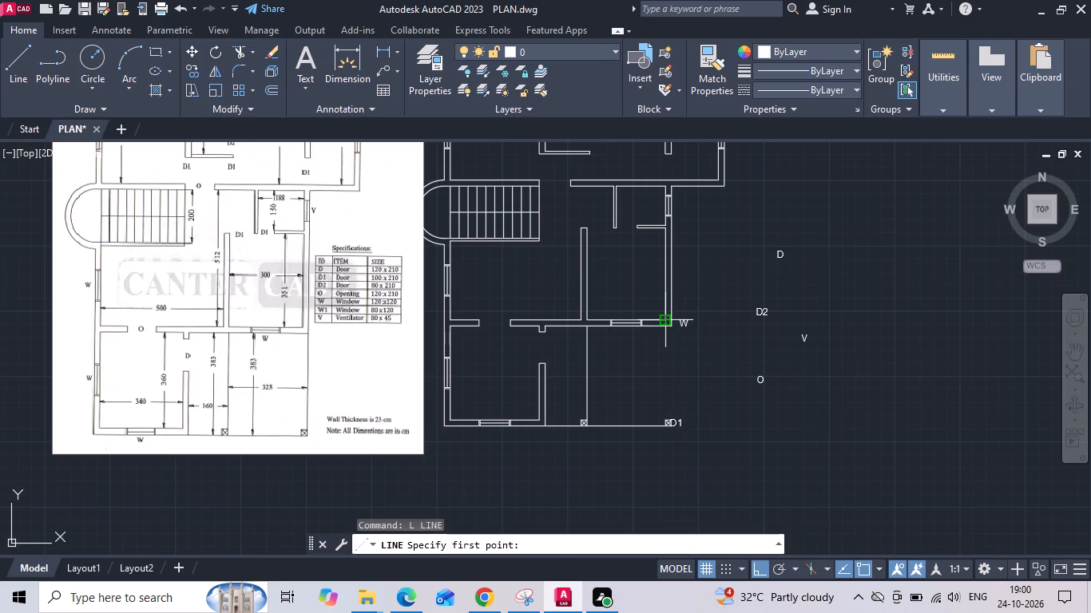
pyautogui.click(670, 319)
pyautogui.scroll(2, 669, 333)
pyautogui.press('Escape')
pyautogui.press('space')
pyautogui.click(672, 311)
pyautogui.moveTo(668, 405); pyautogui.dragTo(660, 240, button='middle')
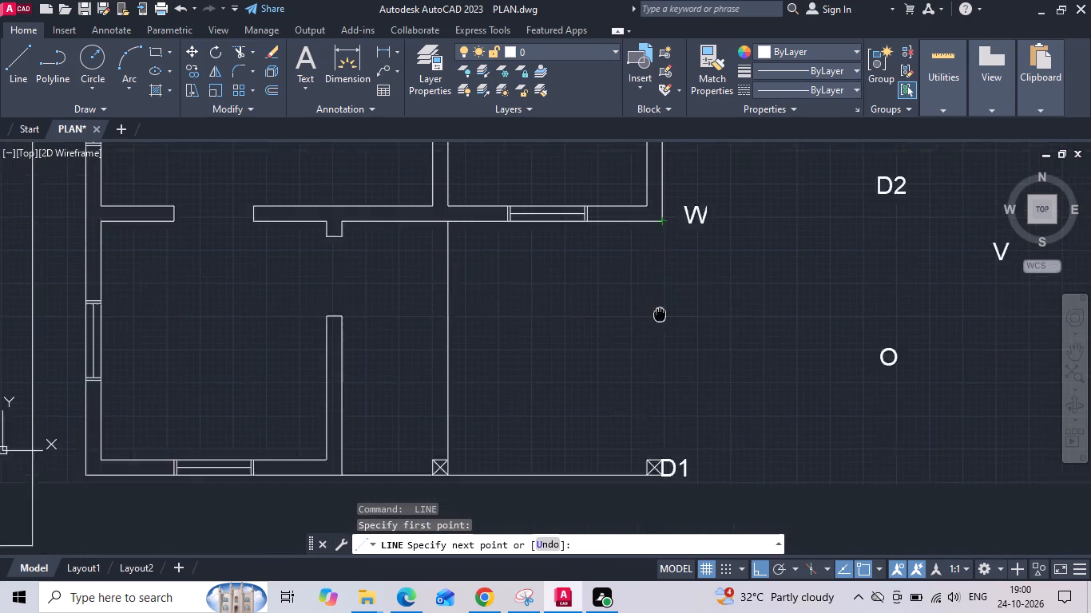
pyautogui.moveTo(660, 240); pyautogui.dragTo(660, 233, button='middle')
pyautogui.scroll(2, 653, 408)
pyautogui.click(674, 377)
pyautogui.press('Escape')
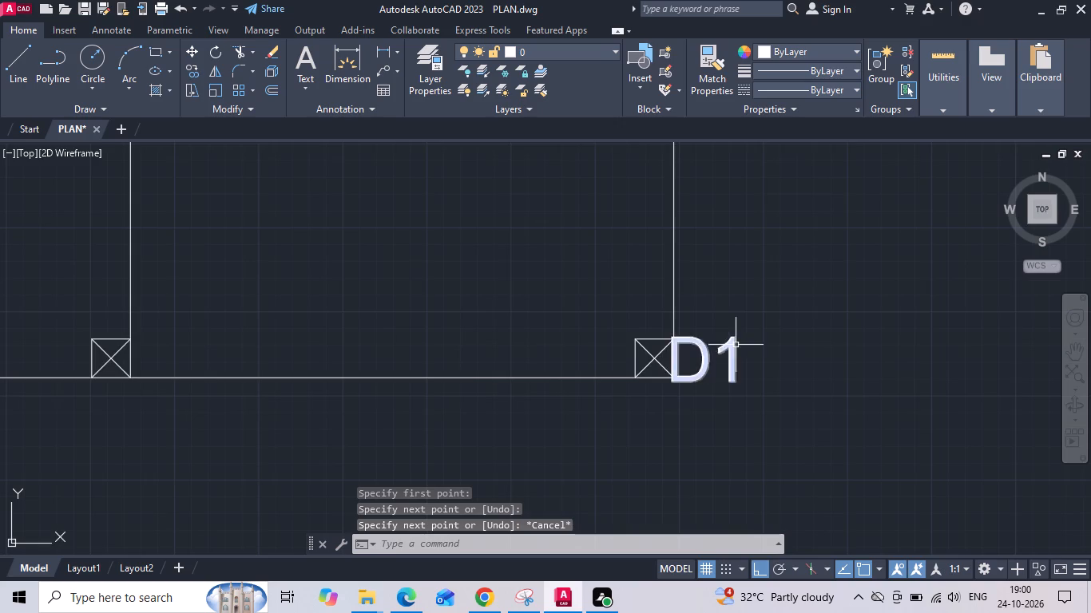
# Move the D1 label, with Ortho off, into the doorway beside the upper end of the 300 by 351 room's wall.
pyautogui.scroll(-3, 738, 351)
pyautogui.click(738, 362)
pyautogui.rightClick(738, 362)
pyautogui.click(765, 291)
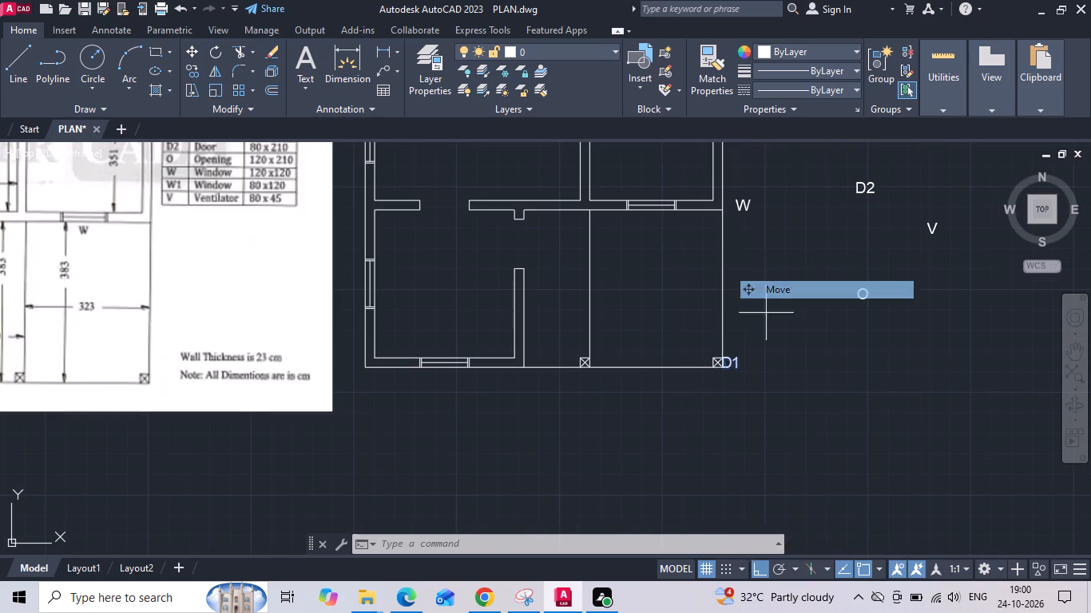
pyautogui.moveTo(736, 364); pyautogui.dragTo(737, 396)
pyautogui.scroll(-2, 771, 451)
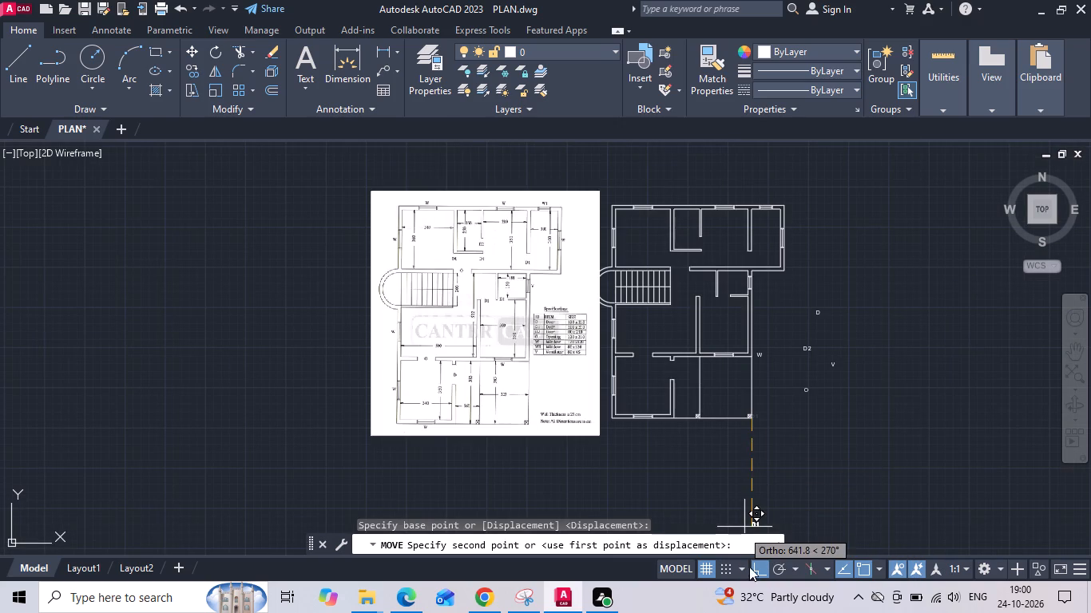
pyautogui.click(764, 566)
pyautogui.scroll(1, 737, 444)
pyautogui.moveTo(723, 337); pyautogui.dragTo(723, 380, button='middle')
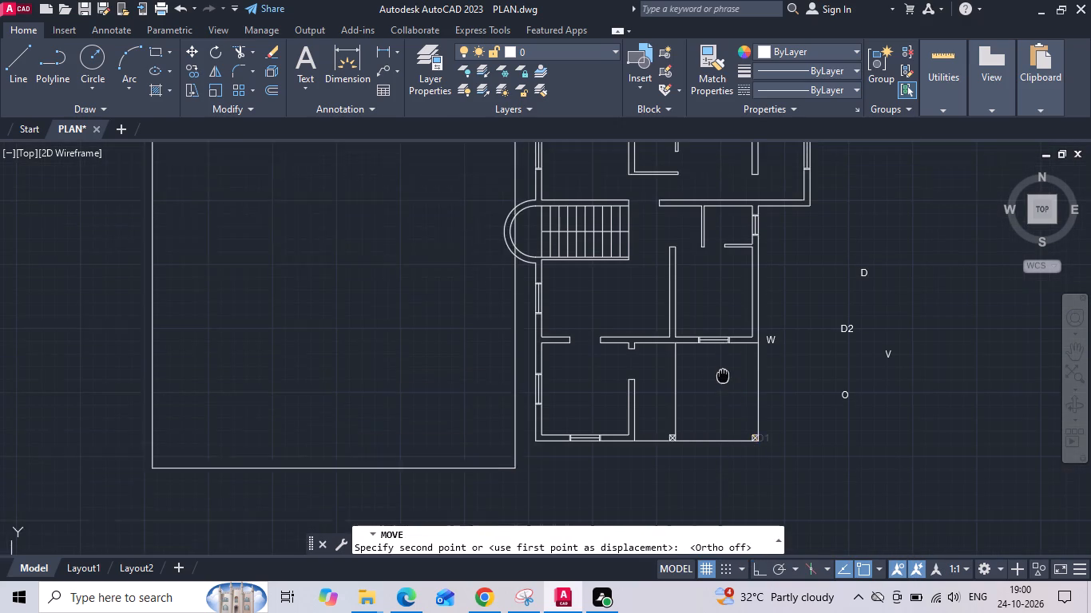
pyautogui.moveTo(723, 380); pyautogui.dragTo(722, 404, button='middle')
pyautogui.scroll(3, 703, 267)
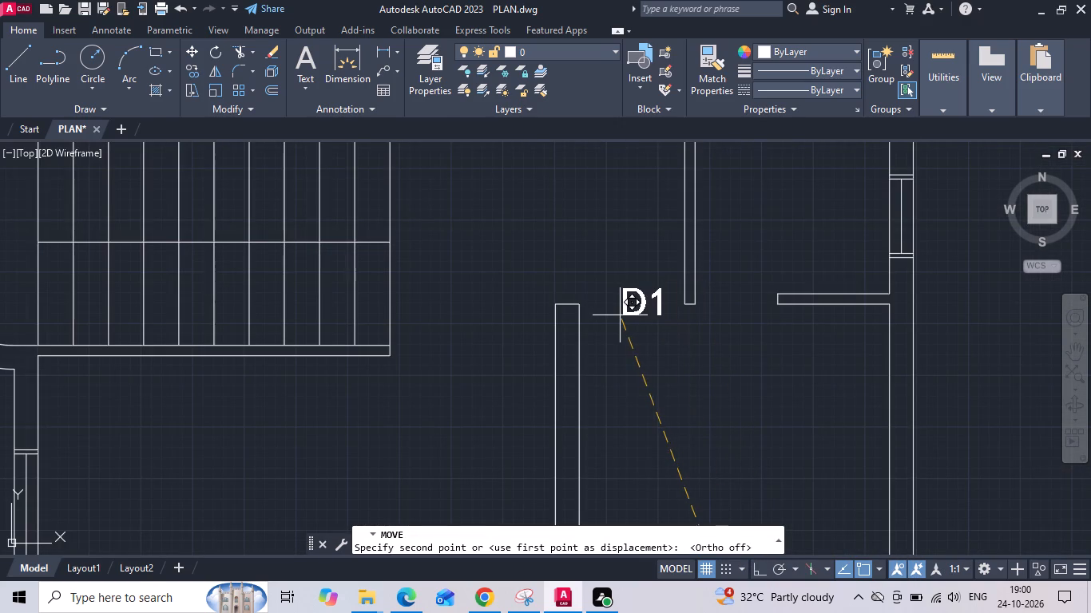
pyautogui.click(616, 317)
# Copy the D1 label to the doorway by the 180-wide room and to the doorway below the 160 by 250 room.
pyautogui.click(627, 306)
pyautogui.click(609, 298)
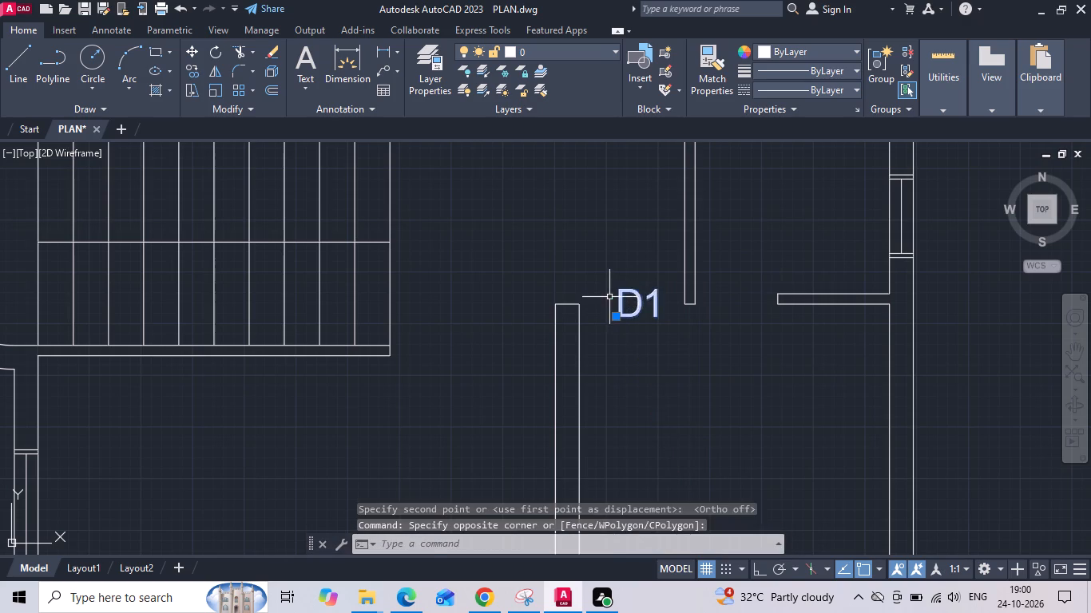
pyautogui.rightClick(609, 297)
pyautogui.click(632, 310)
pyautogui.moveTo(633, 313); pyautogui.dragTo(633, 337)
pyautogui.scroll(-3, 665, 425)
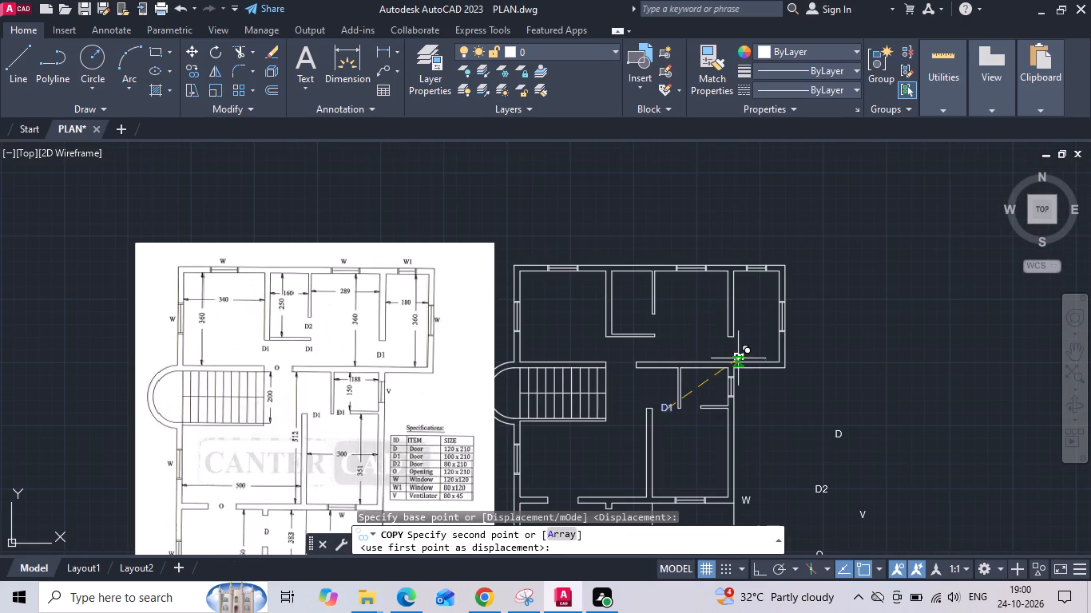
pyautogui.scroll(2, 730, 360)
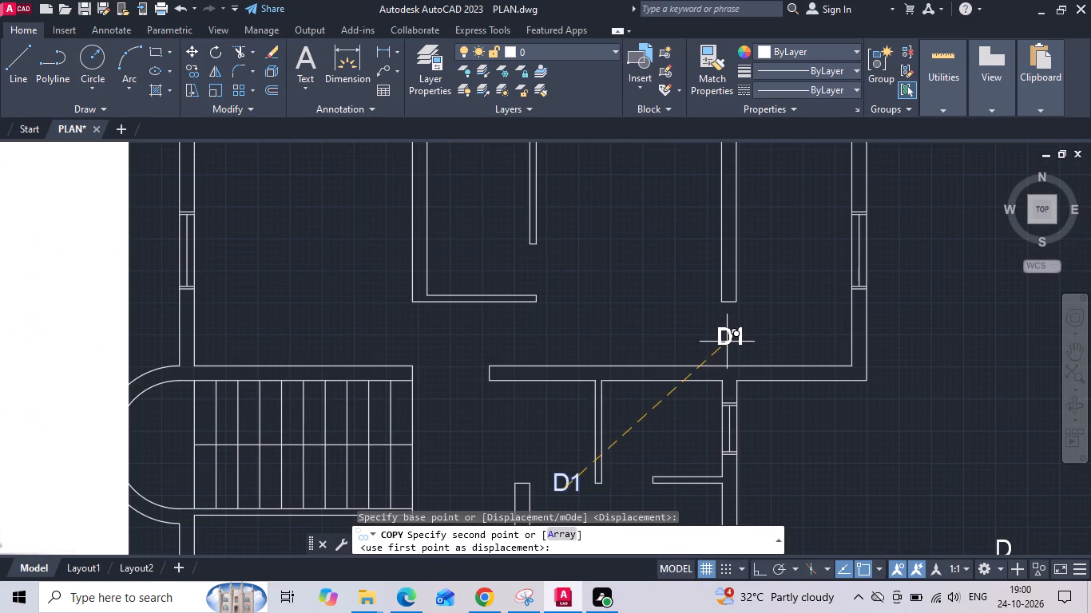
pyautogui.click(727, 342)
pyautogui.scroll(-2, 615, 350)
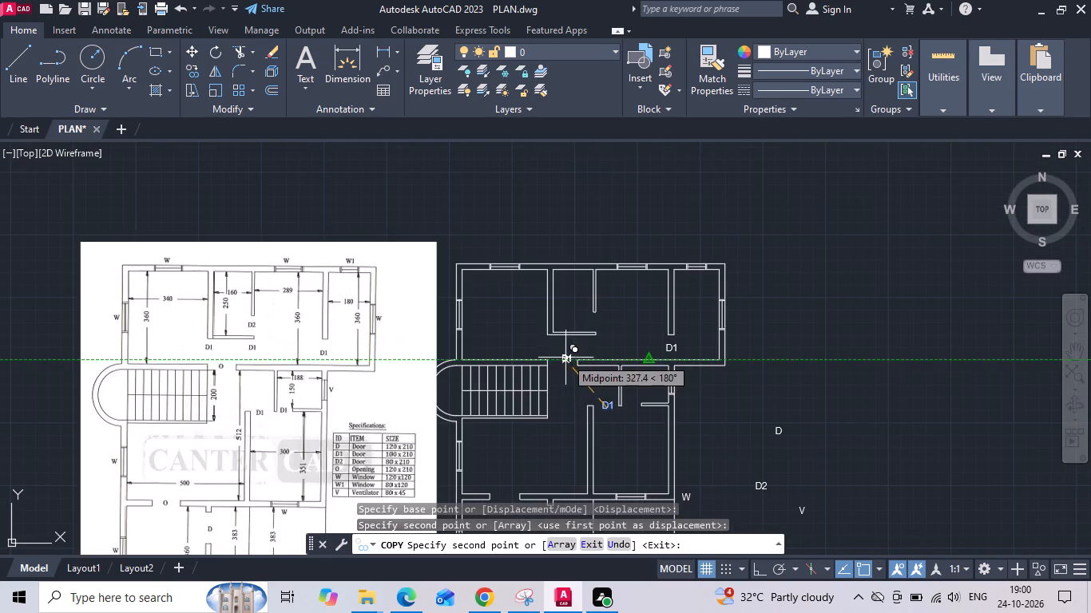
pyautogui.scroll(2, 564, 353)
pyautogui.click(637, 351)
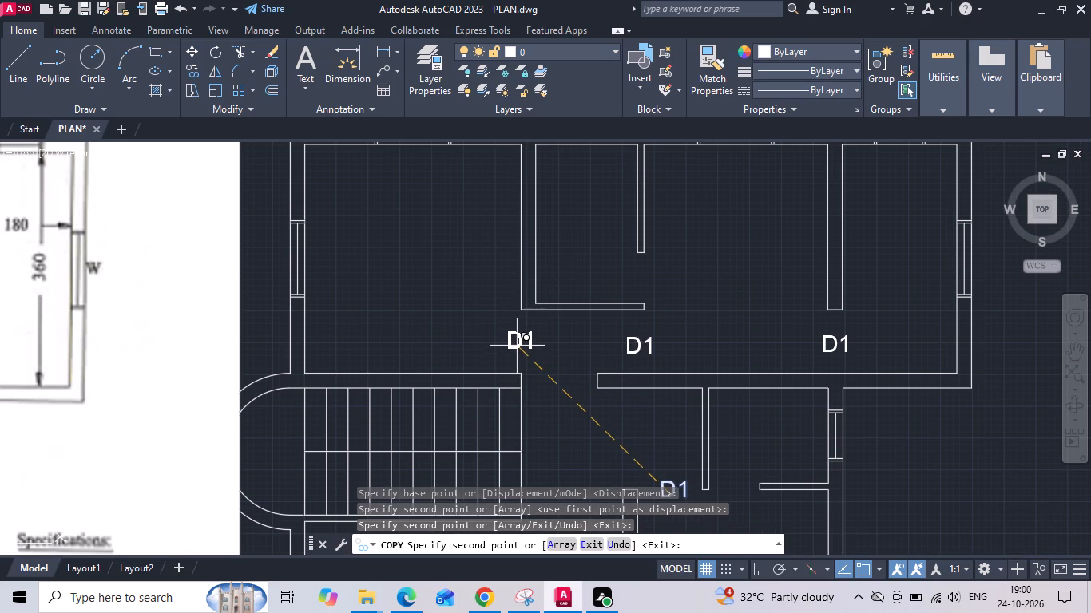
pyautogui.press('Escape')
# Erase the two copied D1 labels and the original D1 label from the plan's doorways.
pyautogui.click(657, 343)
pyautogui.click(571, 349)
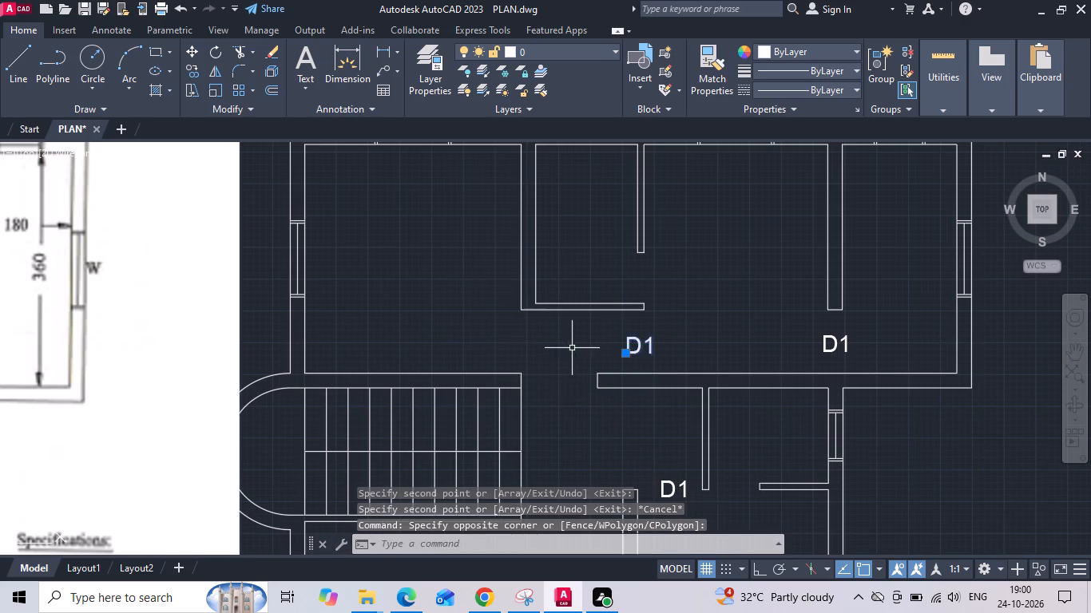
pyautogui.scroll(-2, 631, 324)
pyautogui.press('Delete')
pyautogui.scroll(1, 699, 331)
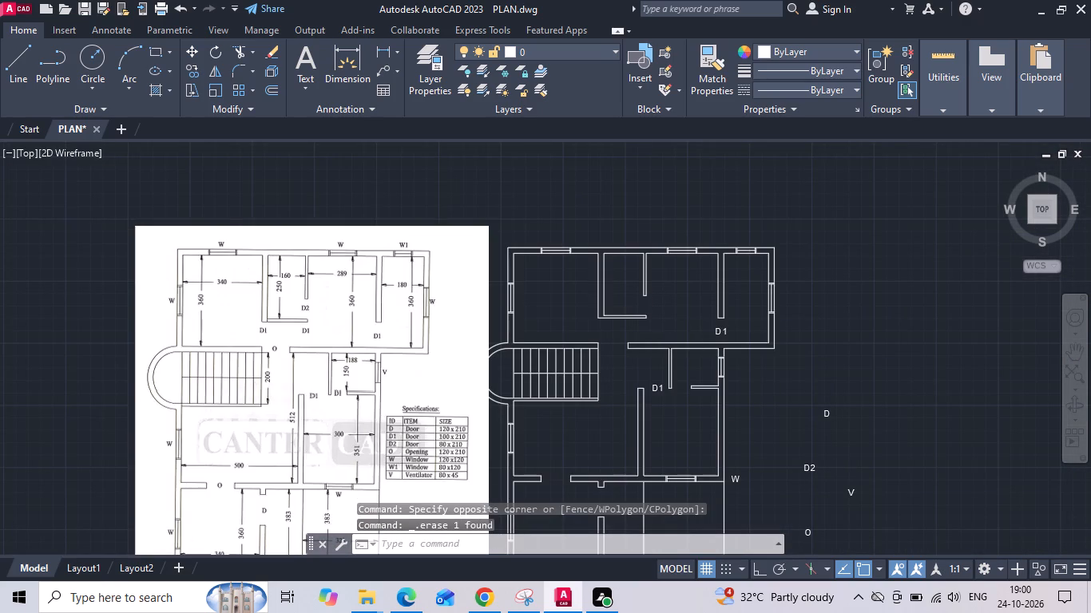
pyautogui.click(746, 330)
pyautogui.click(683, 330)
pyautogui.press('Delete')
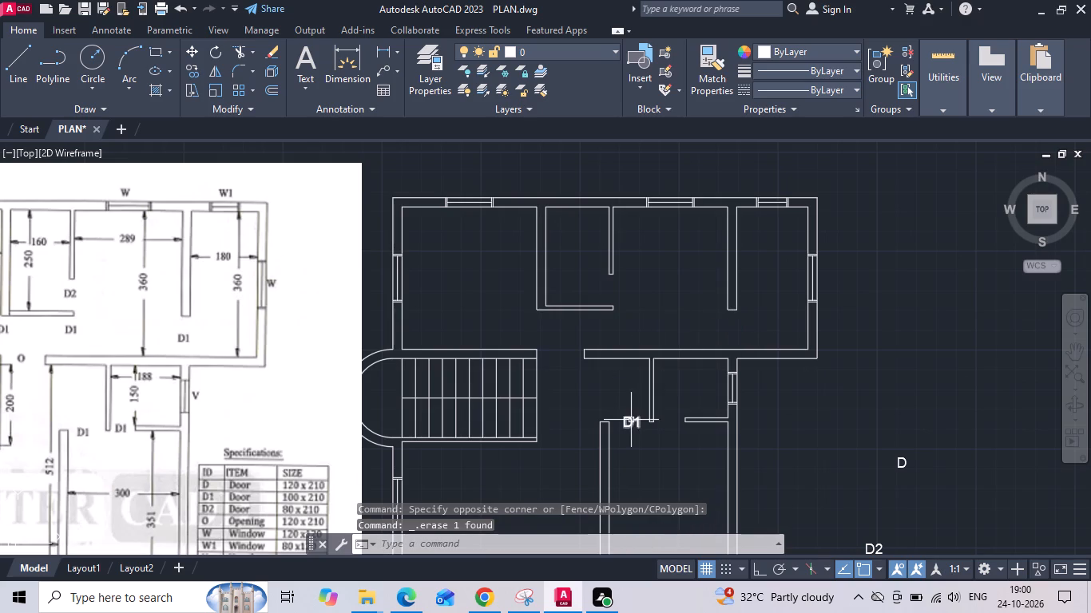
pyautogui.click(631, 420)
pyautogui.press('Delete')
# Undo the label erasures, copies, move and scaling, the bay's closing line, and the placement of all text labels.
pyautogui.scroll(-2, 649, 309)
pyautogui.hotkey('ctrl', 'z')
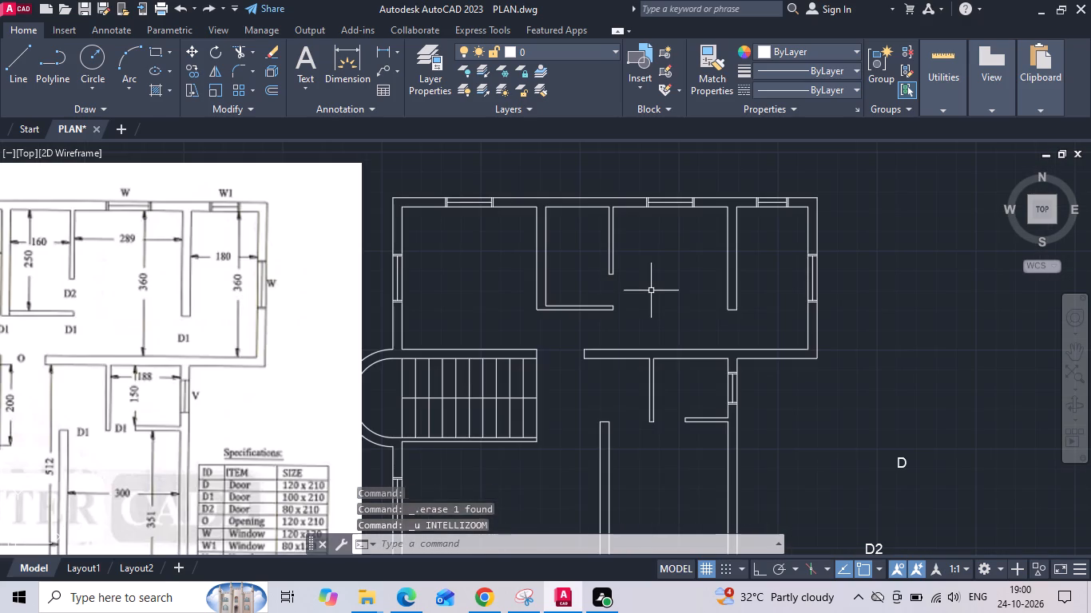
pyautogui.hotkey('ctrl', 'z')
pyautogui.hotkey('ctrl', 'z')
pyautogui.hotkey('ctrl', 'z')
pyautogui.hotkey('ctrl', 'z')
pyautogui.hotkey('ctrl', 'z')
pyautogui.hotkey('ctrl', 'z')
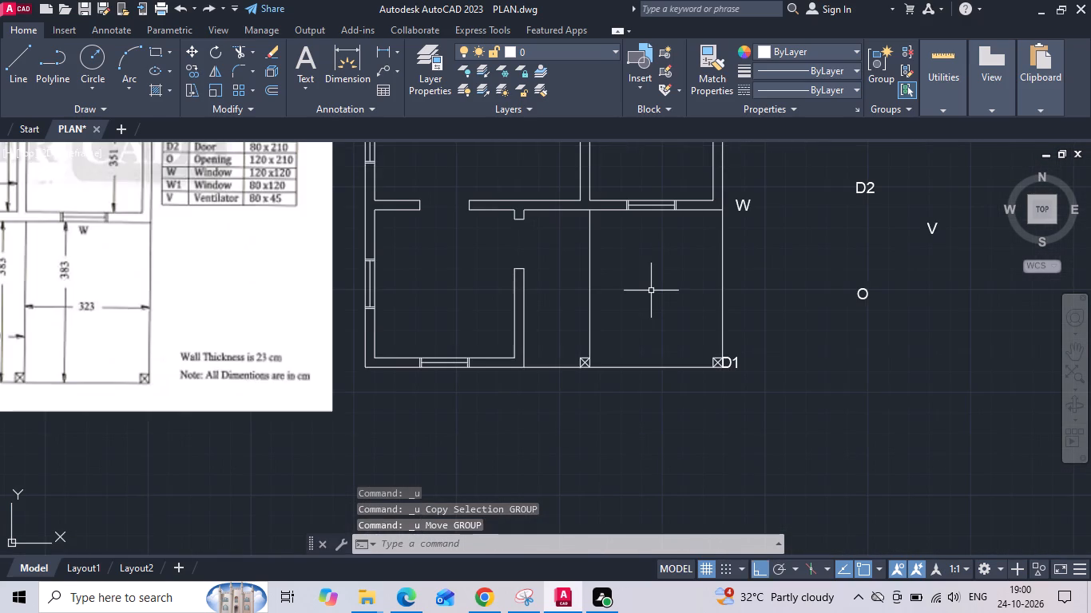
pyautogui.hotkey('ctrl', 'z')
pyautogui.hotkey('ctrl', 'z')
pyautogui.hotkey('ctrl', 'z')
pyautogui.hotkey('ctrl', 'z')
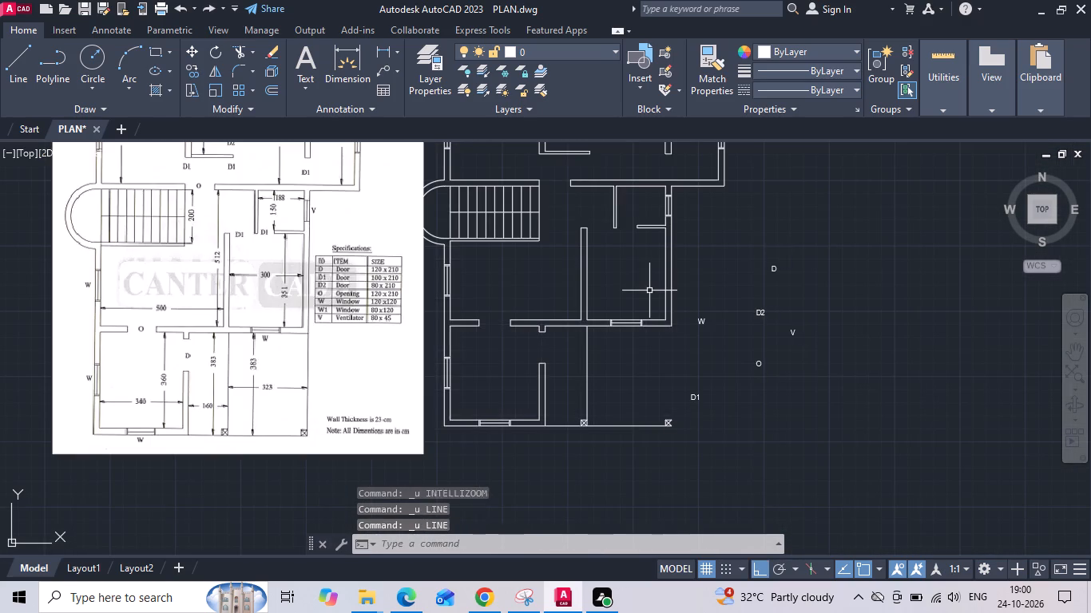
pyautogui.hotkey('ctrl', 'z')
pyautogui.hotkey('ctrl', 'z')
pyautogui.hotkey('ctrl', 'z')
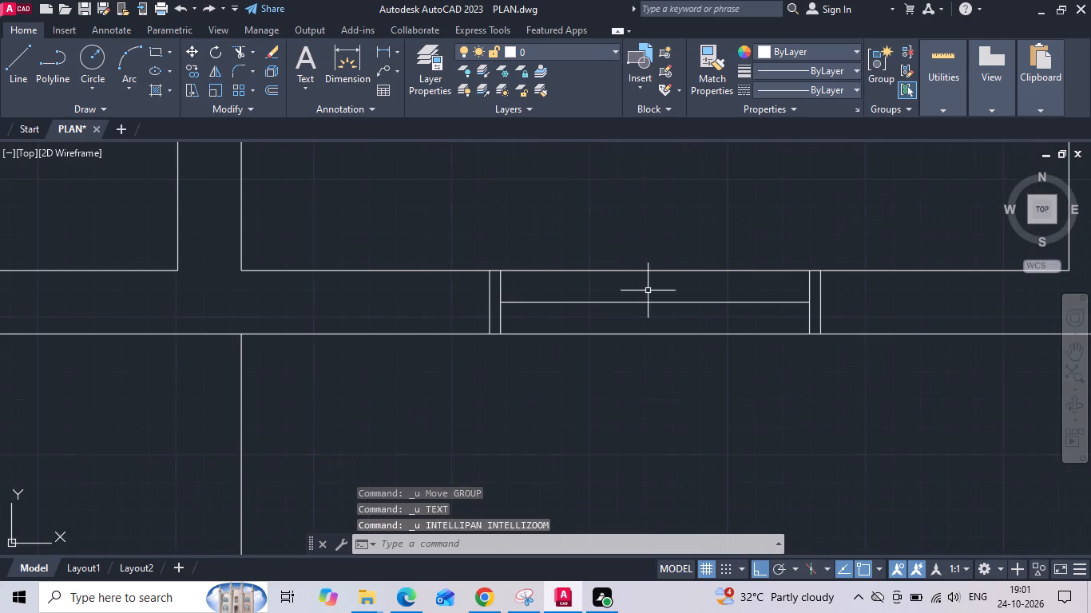
# Draw a vertical line closing the 323-wide bay's outer side, from the wall corner down to the outer column.
pyautogui.keyDown('ctrl'); pyautogui.scroll(-5, 648, 291); pyautogui.keyUp('ctrl')
pyautogui.press('l')
pyautogui.press('space')
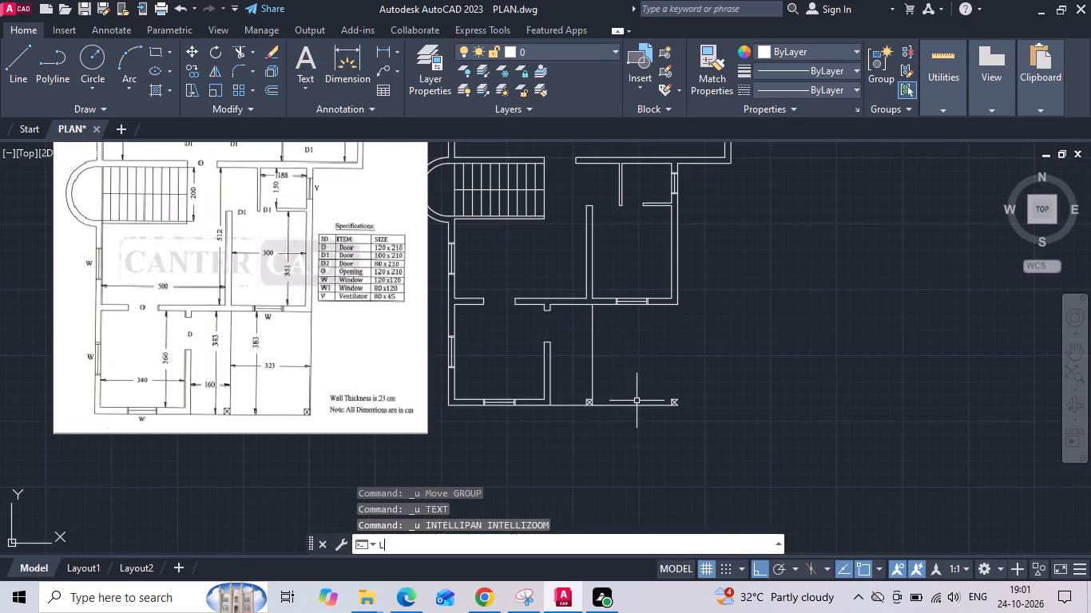
pyautogui.scroll(1, 682, 365)
pyautogui.click(676, 270)
pyautogui.scroll(2, 671, 451)
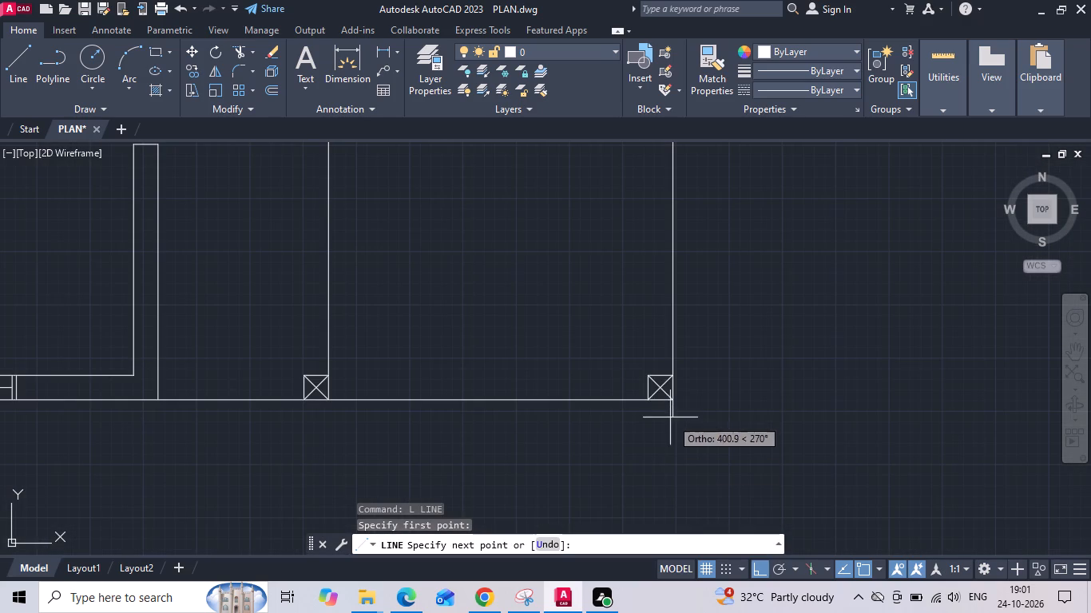
pyautogui.click(670, 405)
pyautogui.press('Escape')
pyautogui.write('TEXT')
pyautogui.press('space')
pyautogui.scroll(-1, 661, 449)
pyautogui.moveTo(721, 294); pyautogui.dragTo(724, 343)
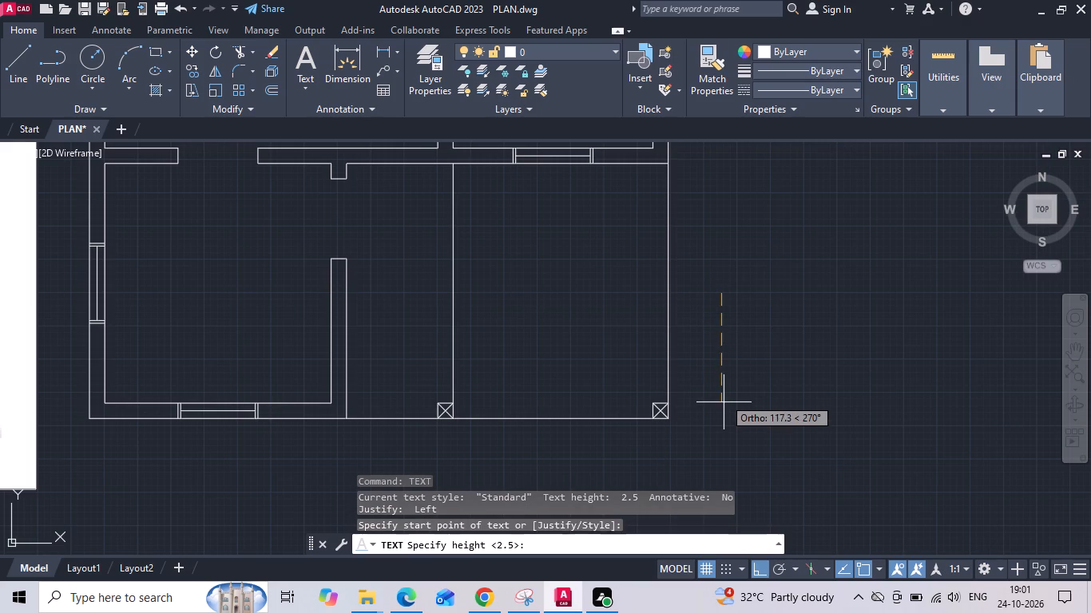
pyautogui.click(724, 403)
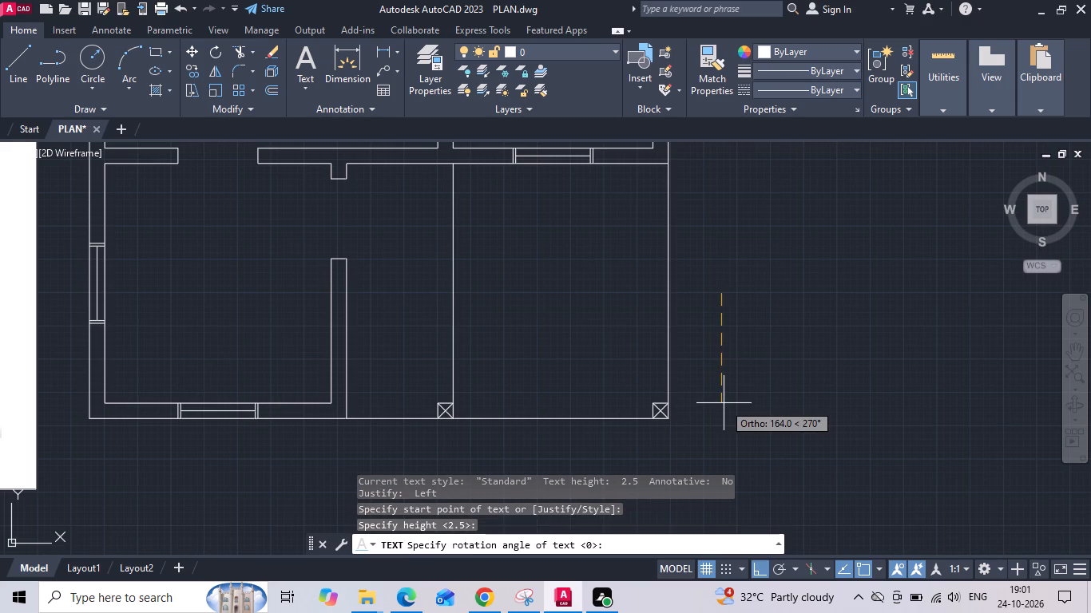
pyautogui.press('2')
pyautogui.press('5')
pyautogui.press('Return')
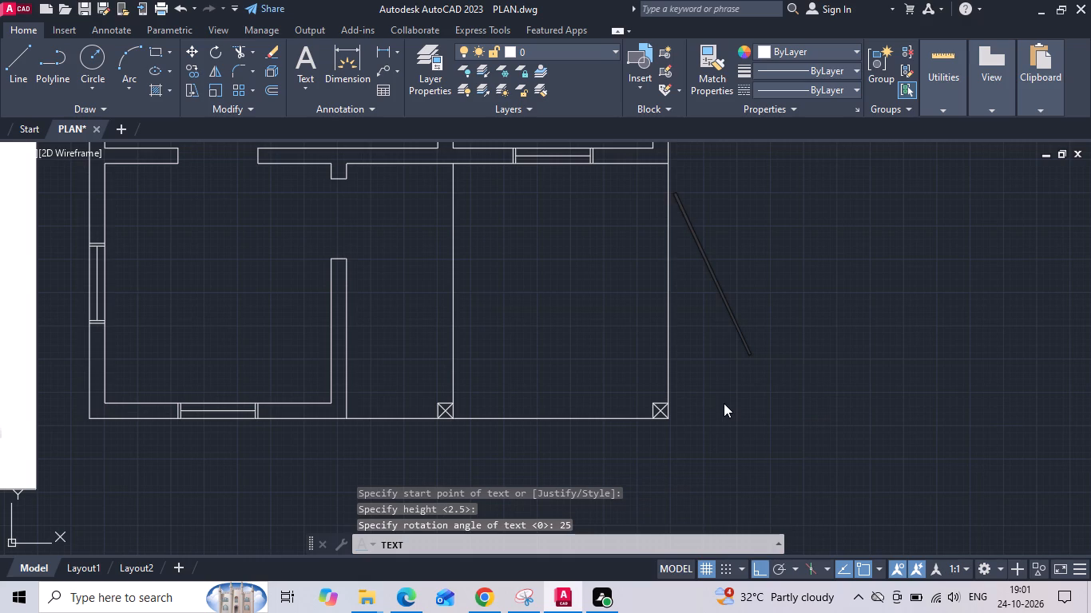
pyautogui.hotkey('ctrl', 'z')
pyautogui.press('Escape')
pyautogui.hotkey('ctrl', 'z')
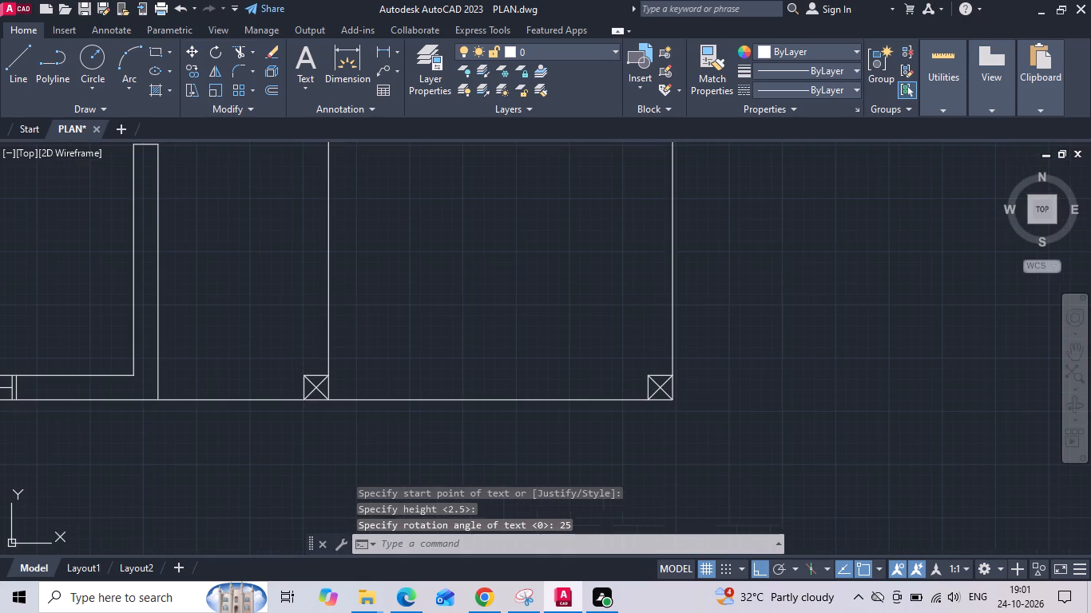
# Place a D1 text label outside the 323-wide bay with height 2.5 and rotation 0.
pyautogui.write('TE')
pyautogui.write('XT')
pyautogui.press('space')
pyautogui.moveTo(794, 192); pyautogui.dragTo(785, 267)
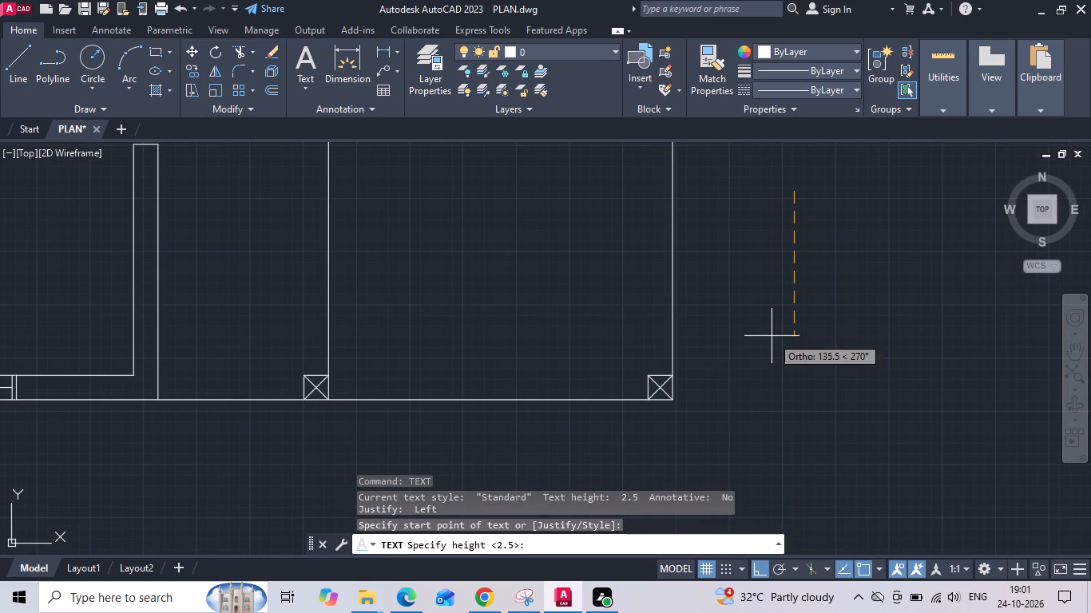
pyautogui.write('2.5')
pyautogui.press('Return')
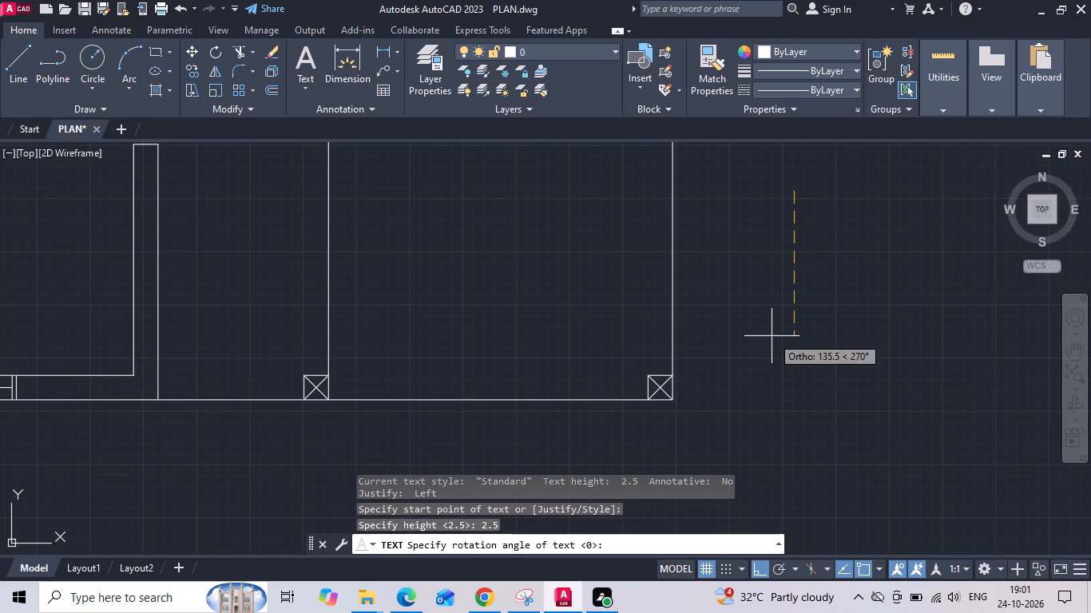
pyautogui.press('0')
pyautogui.press('Return')
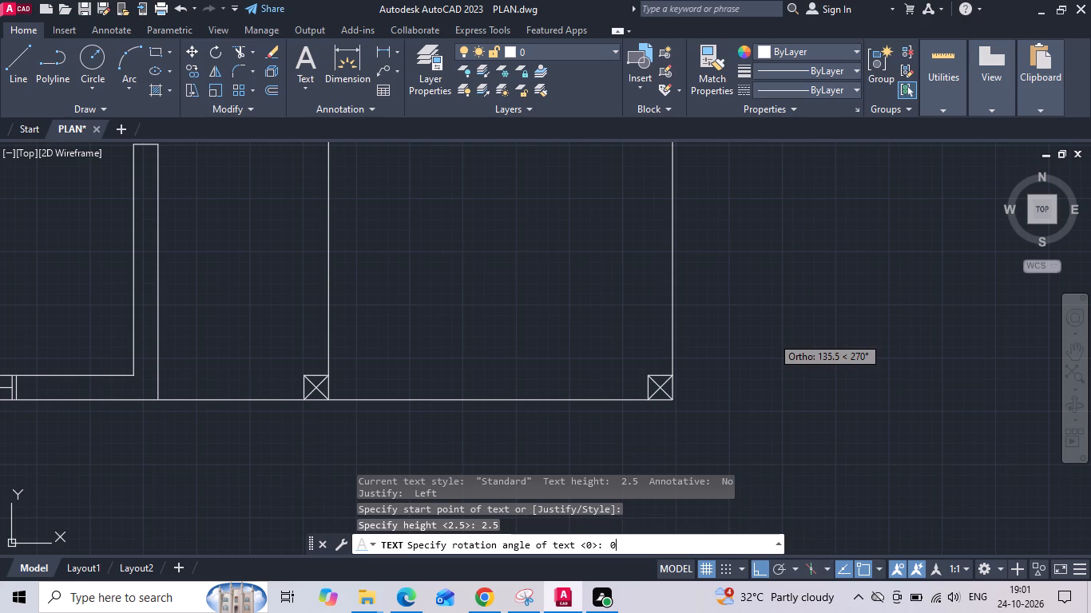
pyautogui.write('D1')
# Add D, 0, O and W1 text labels in the empty area outside the bay.
pyautogui.click(772, 336)
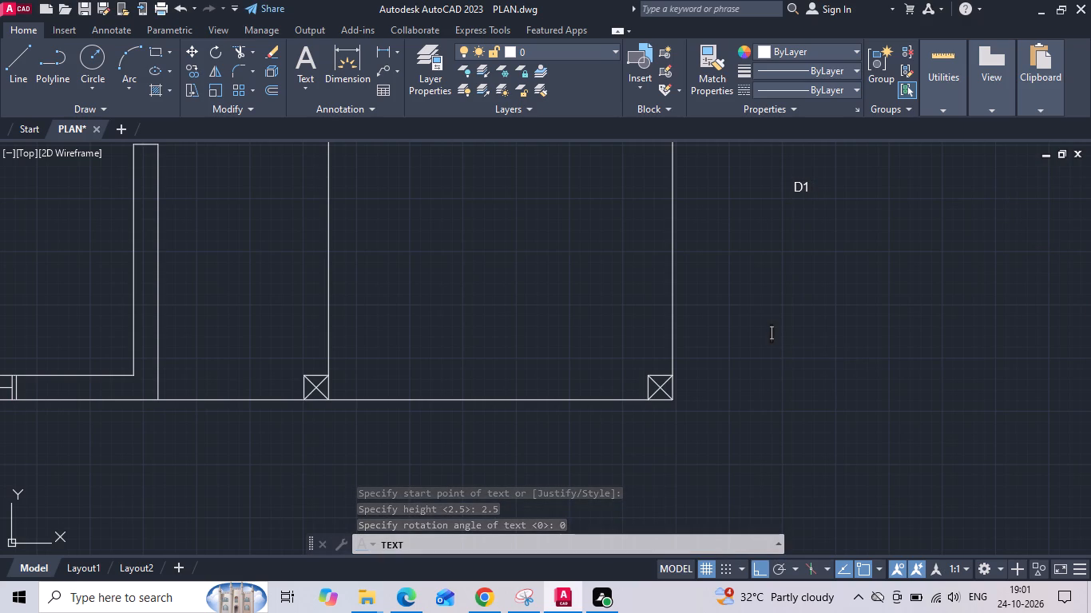
pyautogui.write('D')
pyautogui.press('space')
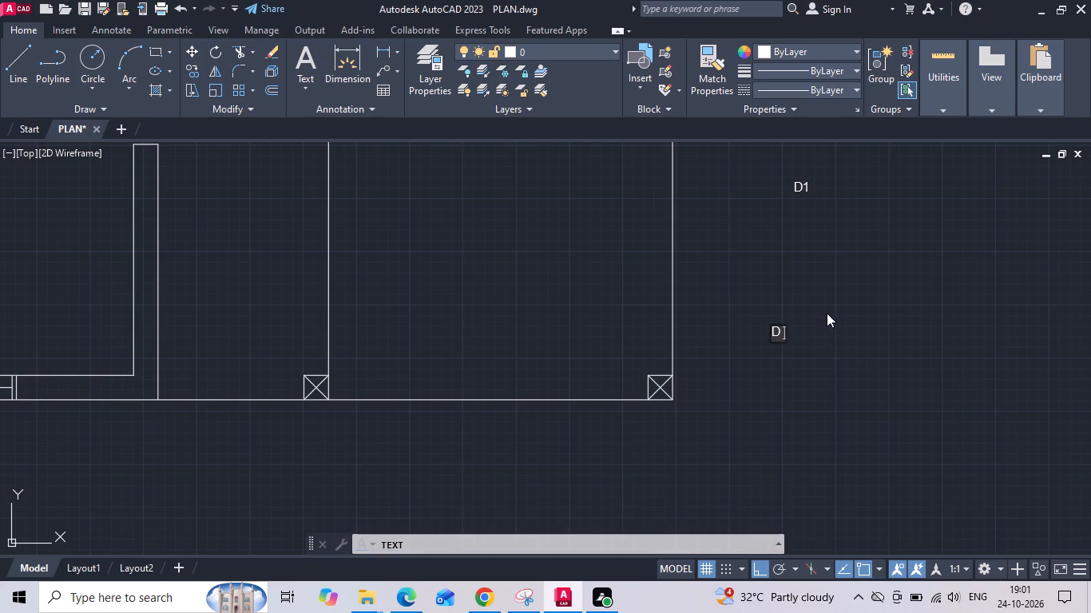
pyautogui.press('BackSpace')
pyautogui.click(835, 282)
pyautogui.write('0')
pyautogui.press('space')
pyautogui.click(821, 343)
pyautogui.write('O')
pyautogui.press('space')
pyautogui.click(893, 334)
pyautogui.press('w')
pyautogui.press('1')
# Add W, a second D1, D2 and V text labels around the other labels and finish the text entry.
pyautogui.click(896, 384)
pyautogui.press('w')
pyautogui.click(841, 439)
pyautogui.press('d')
pyautogui.press('1')
pyautogui.click(769, 435)
pyautogui.write('D2')
pyautogui.click(772, 393)
pyautogui.write('V')
pyautogui.press('space')
pyautogui.click(825, 376)
pyautogui.press('Escape')
# Enlarge all the text labels together, scaling them freehand from a base point at the O label.
pyautogui.moveTo(861, 162); pyautogui.dragTo(852, 216)
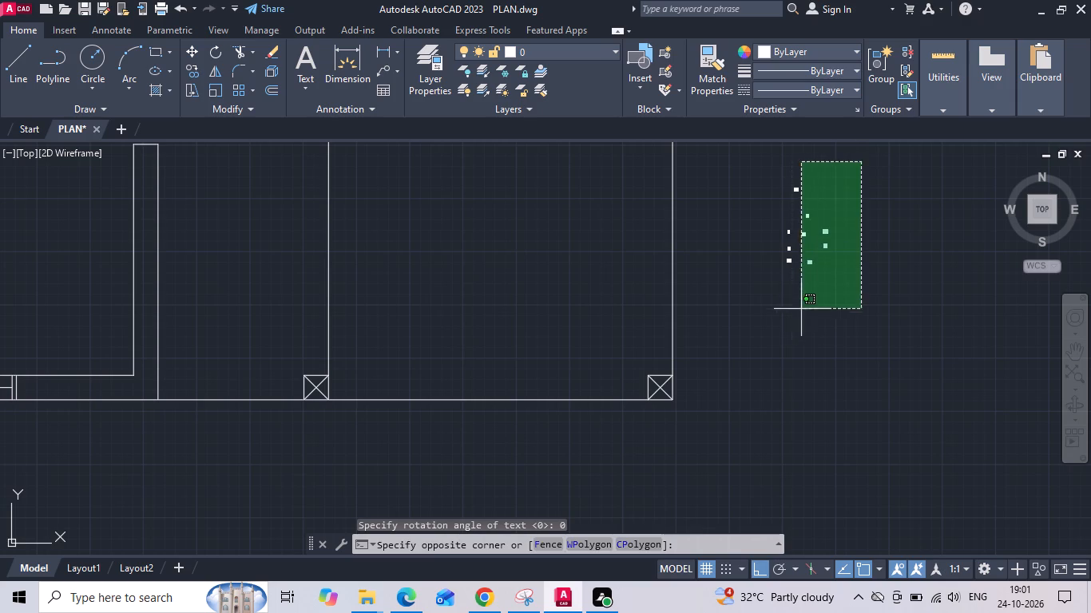
pyautogui.click(740, 330)
pyautogui.rightClick(801, 232)
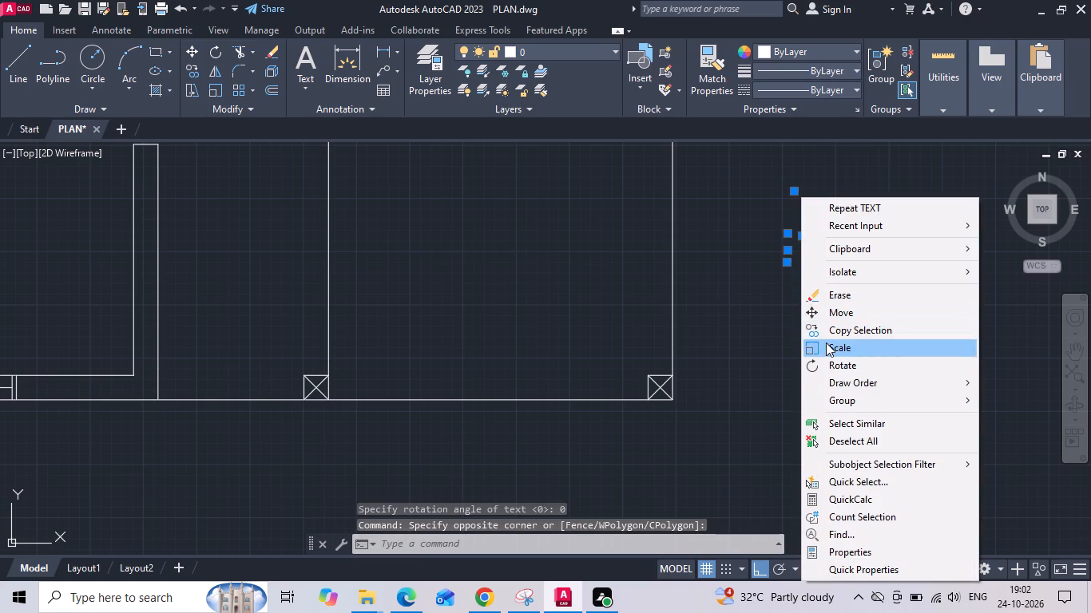
pyautogui.click(826, 342)
pyautogui.click(799, 231)
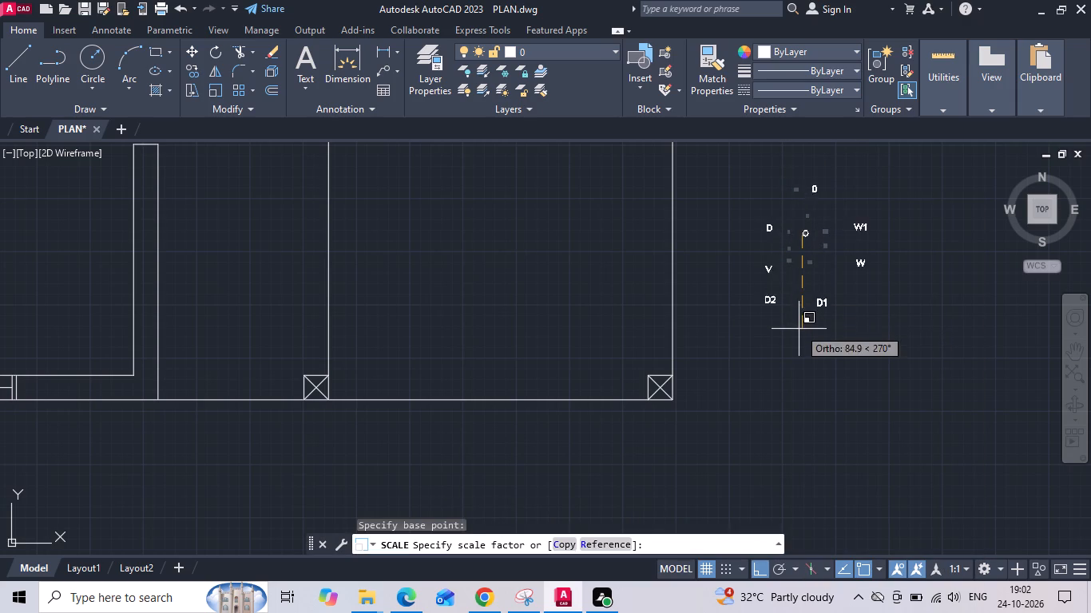
pyautogui.scroll(-2, 799, 354)
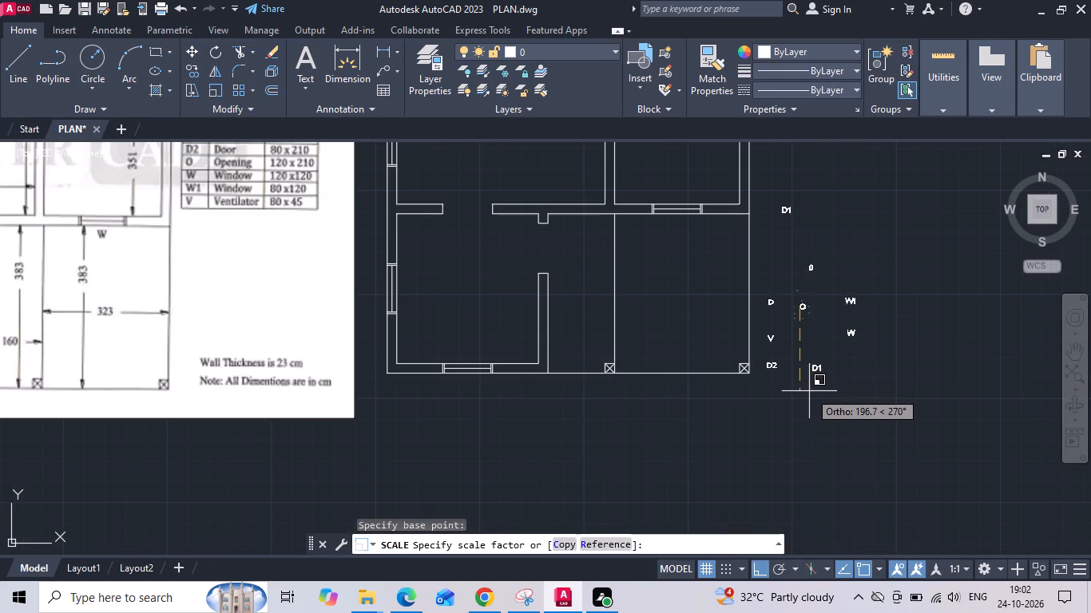
pyautogui.click(809, 391)
# Erase the surplus 0 (zero) label.
pyautogui.scroll(1, 803, 270)
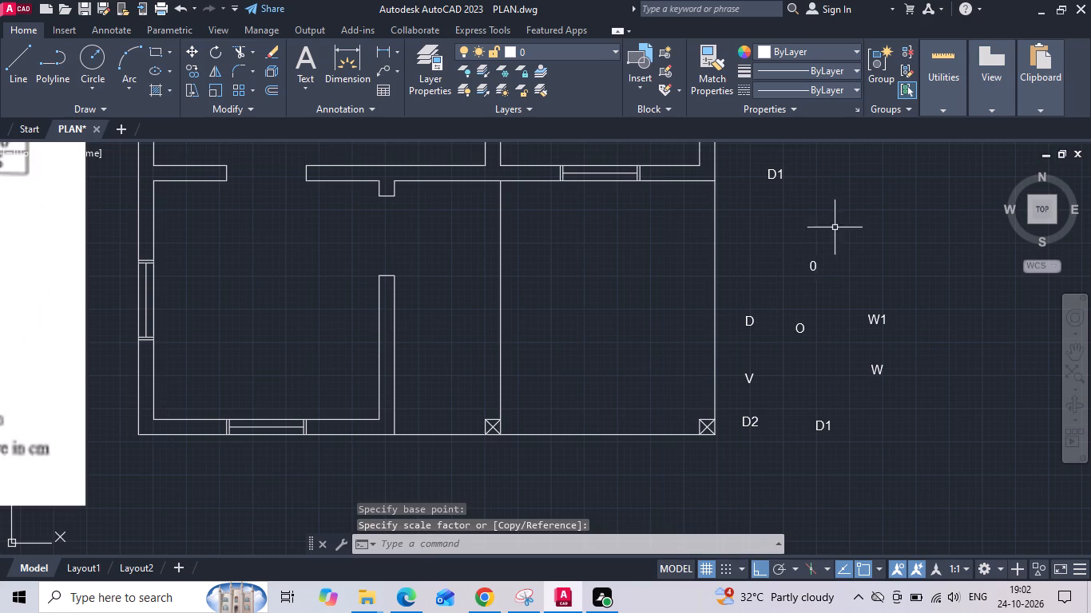
pyautogui.moveTo(840, 223); pyautogui.dragTo(820, 248)
pyautogui.click(799, 271)
pyautogui.press('Delete')
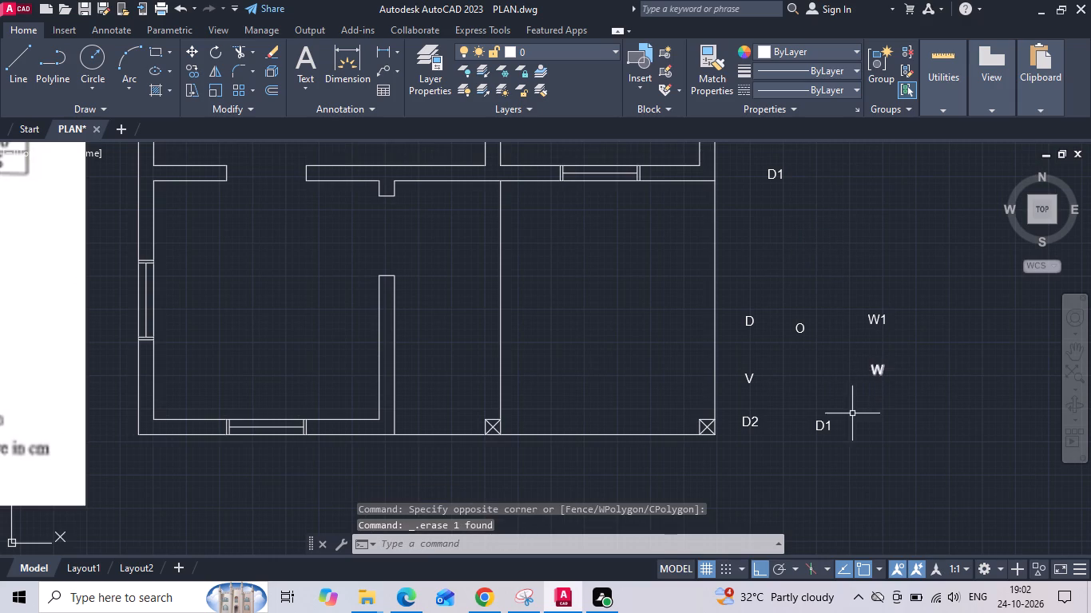
# Move the V label about 760 cm straight up, outside the ventilator of the 188 by 150 room.
pyautogui.click(751, 374)
pyautogui.rightClick(750, 374)
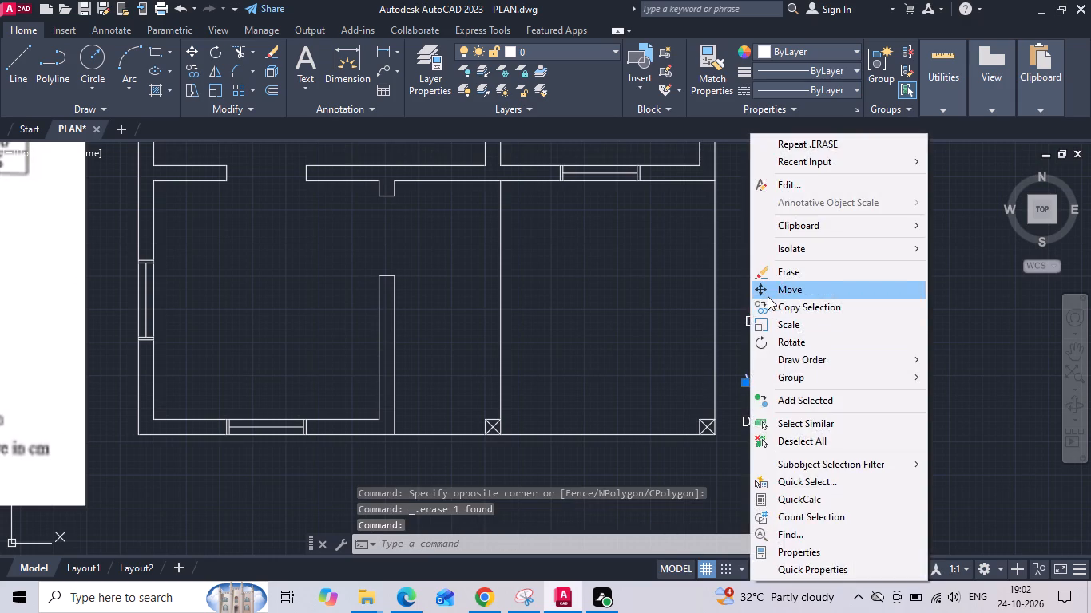
pyautogui.click(768, 295)
pyautogui.moveTo(756, 375); pyautogui.dragTo(756, 386)
pyautogui.scroll(-2, 770, 451)
pyautogui.scroll(1, 769, 232)
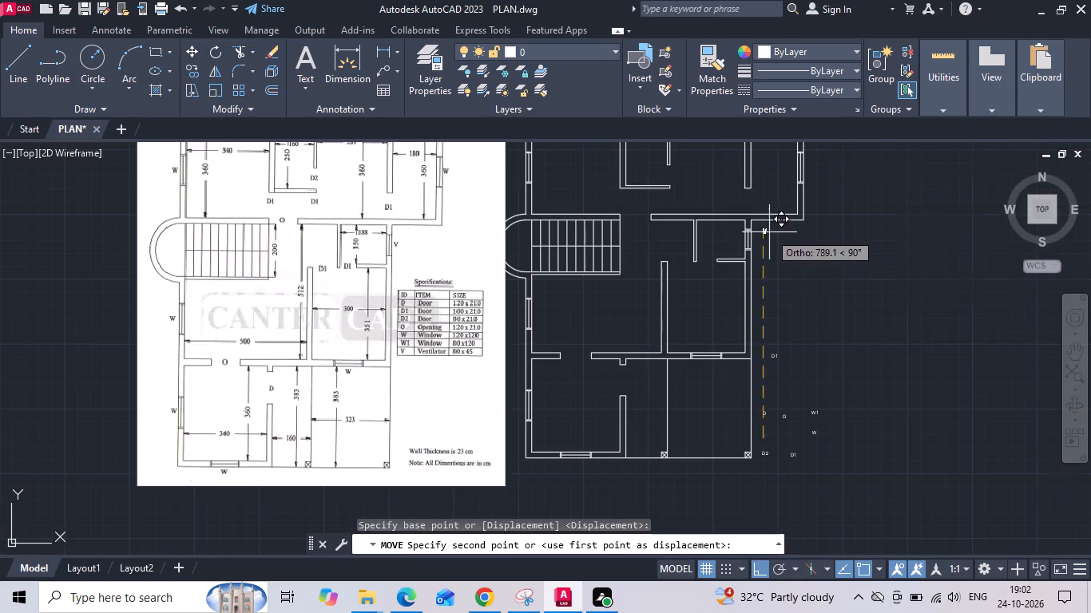
pyautogui.scroll(2, 769, 232)
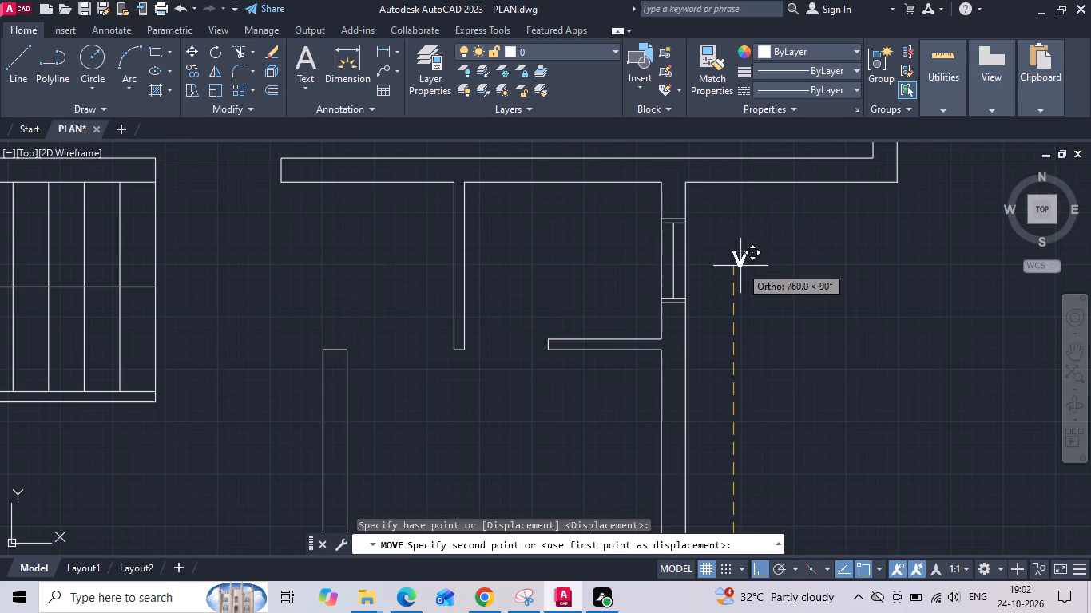
pyautogui.click(740, 266)
# Move the V label horizontally closer to the ventilator.
pyautogui.click(746, 259)
pyautogui.click(733, 255)
pyautogui.rightClick(733, 255)
pyautogui.click(759, 284)
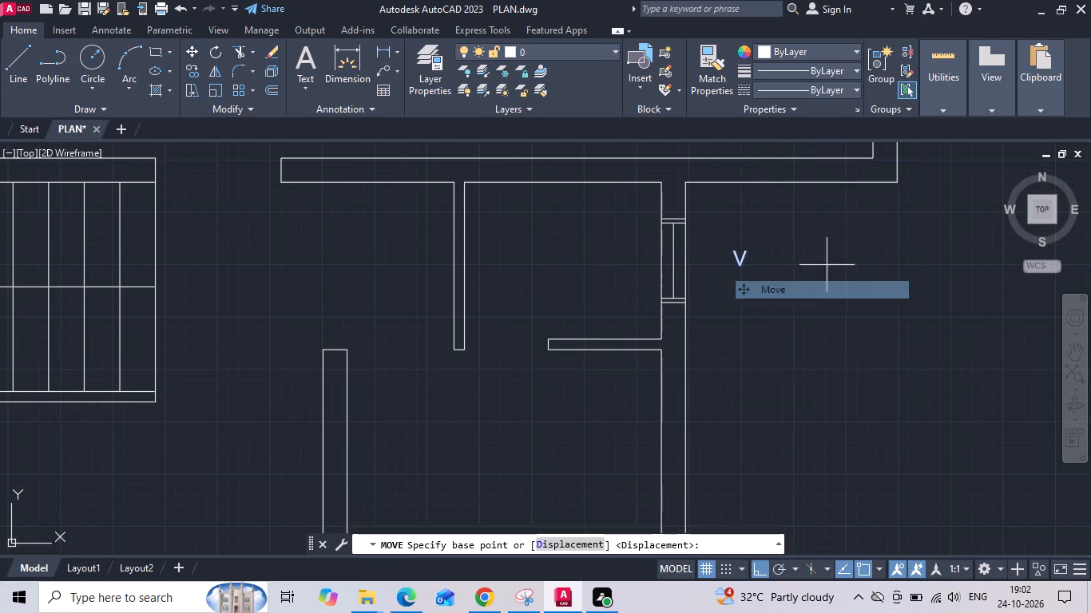
pyautogui.scroll(1, 829, 254)
pyautogui.click(831, 252)
pyautogui.click(765, 245)
# Copy the D2 label with Ortho off into the door gap below the 188 by 150 room.
pyautogui.scroll(-5, 779, 204)
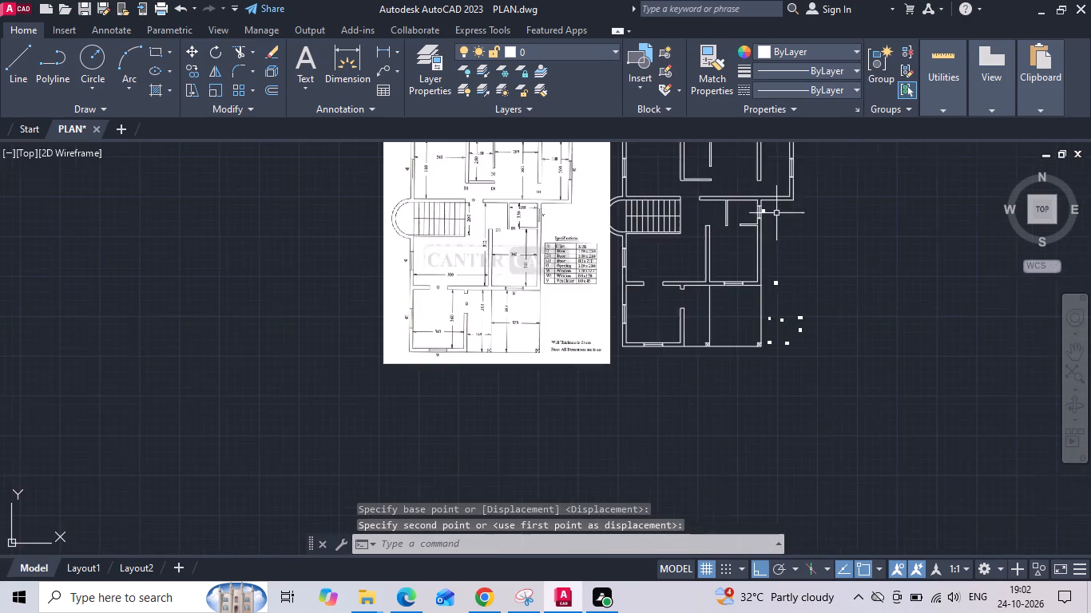
pyautogui.scroll(3, 790, 307)
pyautogui.moveTo(785, 437); pyautogui.dragTo(779, 445)
pyautogui.click(741, 415)
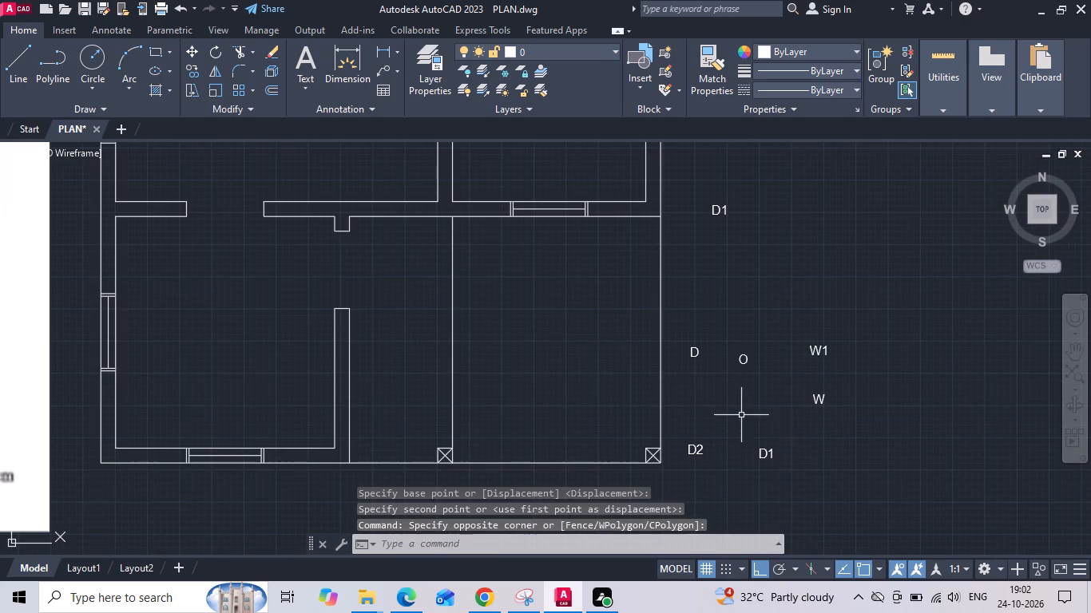
pyautogui.moveTo(684, 438); pyautogui.dragTo(678, 449)
pyautogui.click(683, 458)
pyautogui.click(692, 453)
pyautogui.rightClick(692, 451)
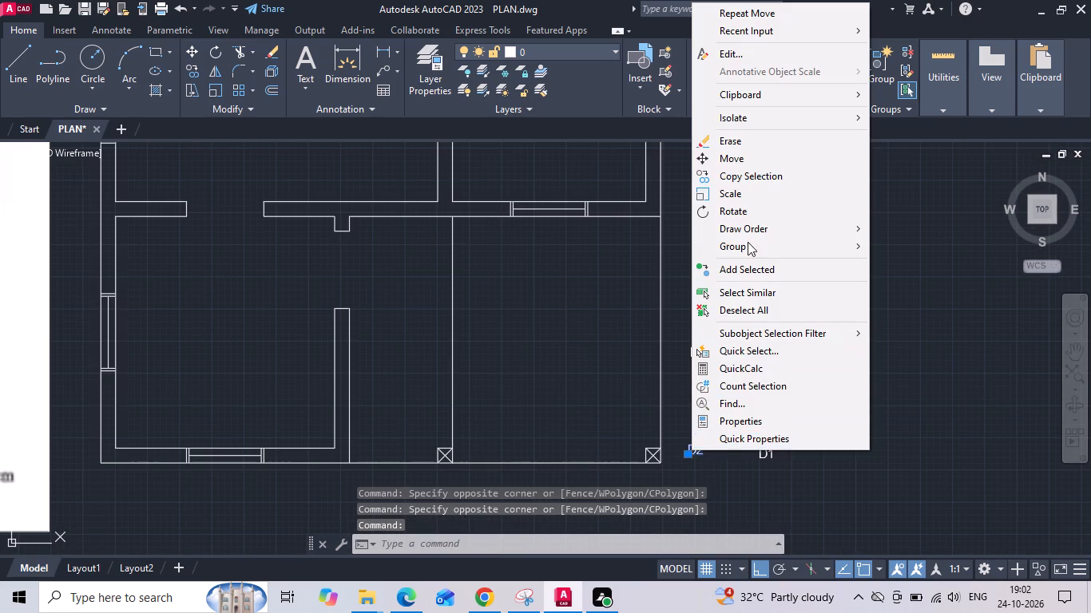
pyautogui.click(757, 171)
pyautogui.click(695, 447)
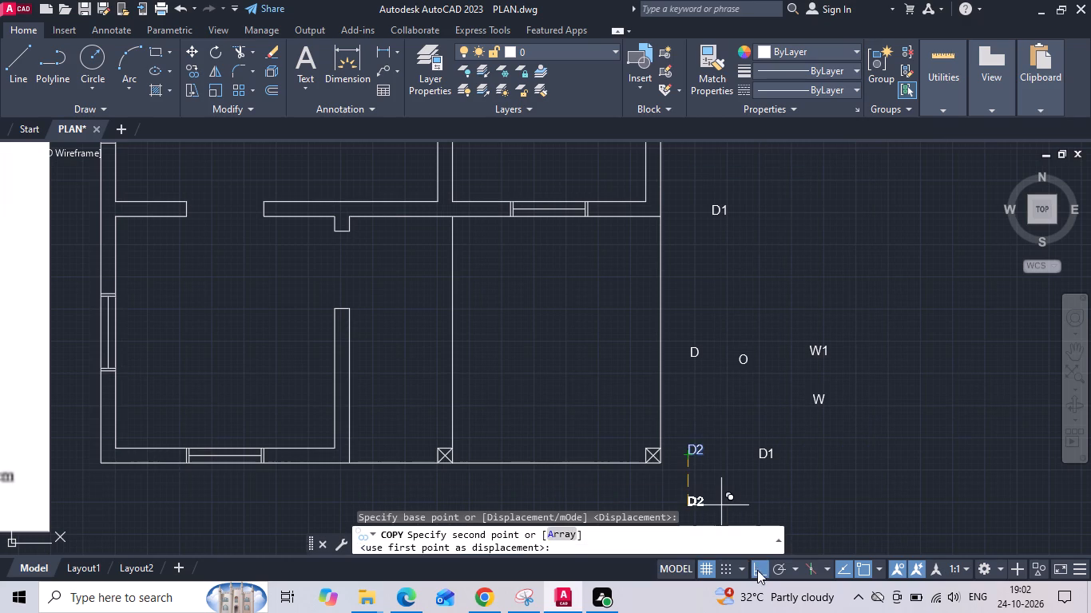
pyautogui.click(757, 570)
pyautogui.scroll(-2, 757, 552)
pyautogui.moveTo(580, 282); pyautogui.dragTo(632, 528, button='middle')
pyautogui.scroll(3, 605, 200)
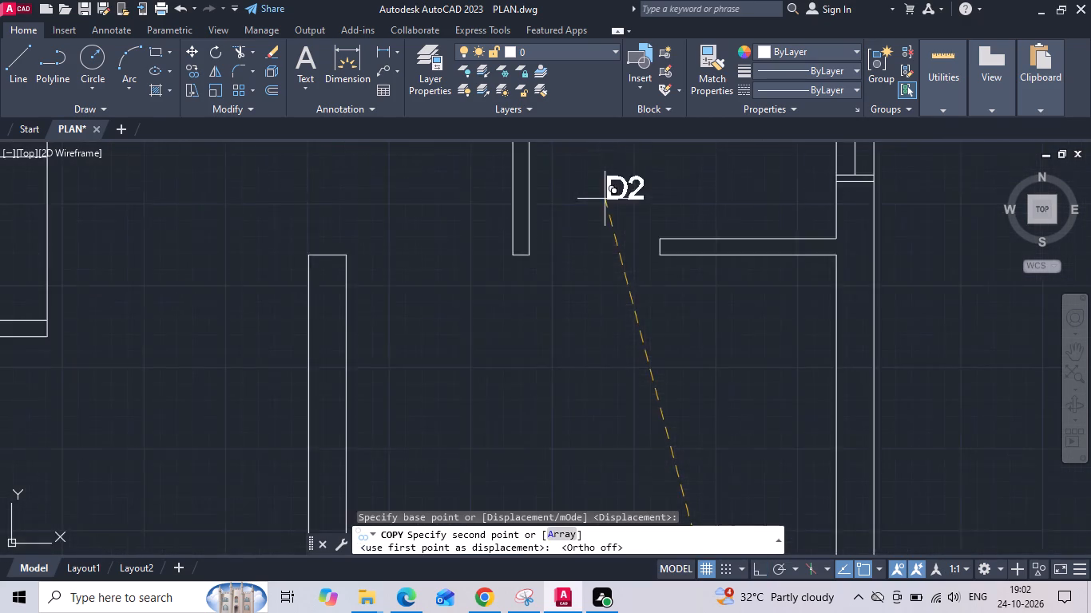
pyautogui.click(573, 287)
pyautogui.scroll(-1, 573, 292)
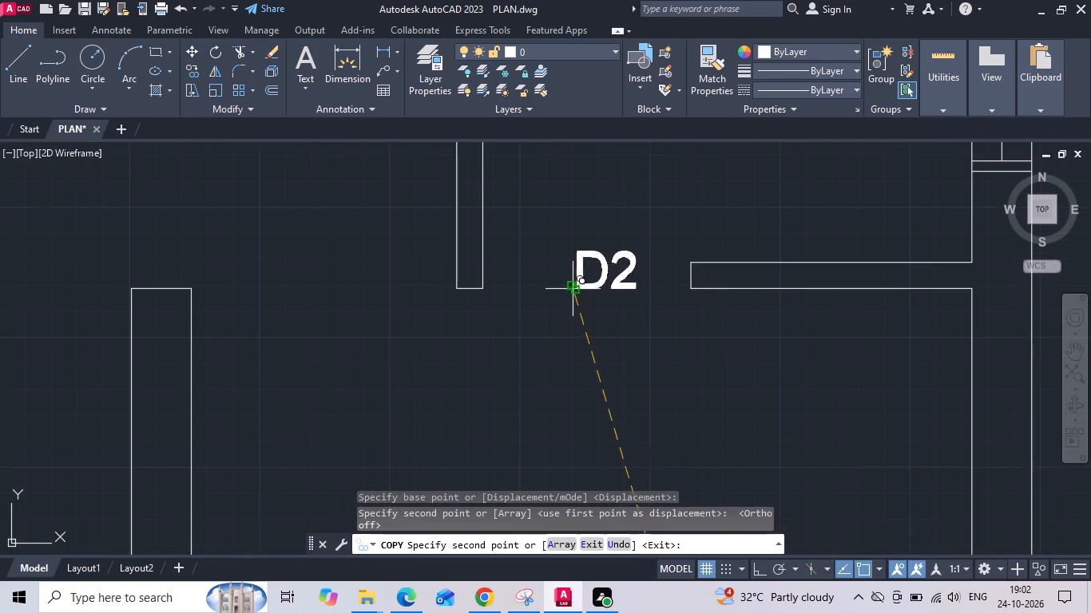
# Place a second copy of the D2 label in the door gap of the 160 by 250 room.
pyautogui.scroll(-2, 575, 299)
pyautogui.moveTo(541, 231); pyautogui.dragTo(574, 418, button='middle')
pyautogui.scroll(1, 512, 281)
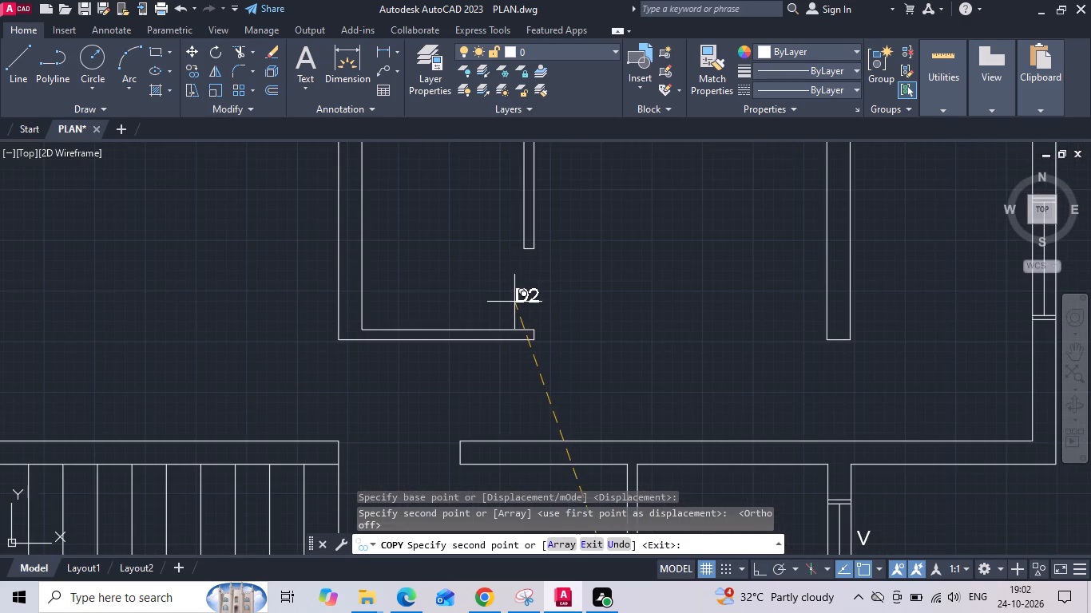
pyautogui.click(514, 299)
pyautogui.scroll(-2, 629, 243)
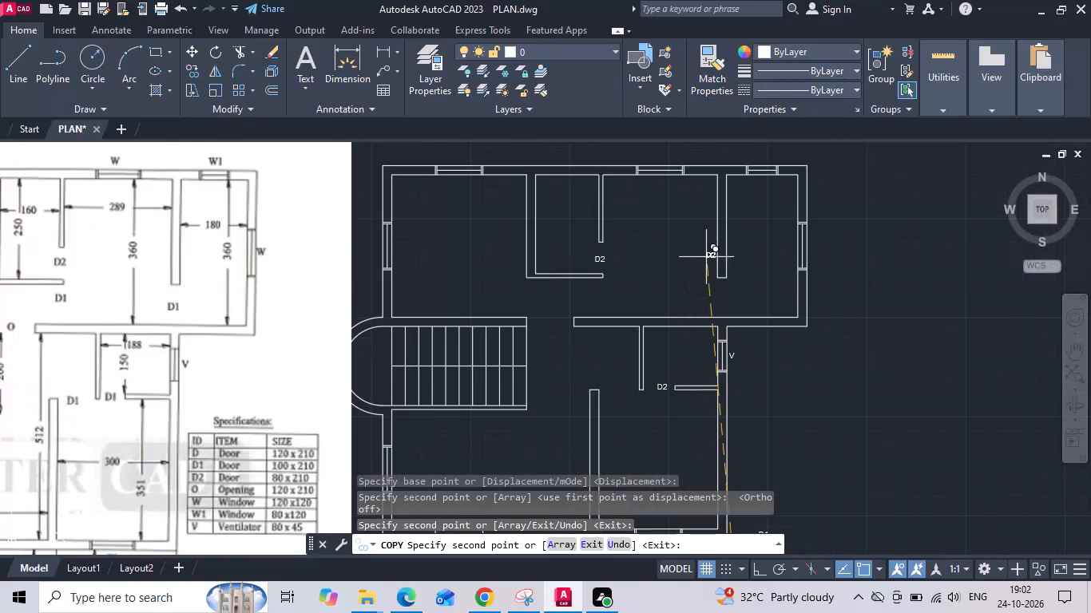
pyautogui.scroll(-1, 711, 251)
pyautogui.press('Escape')
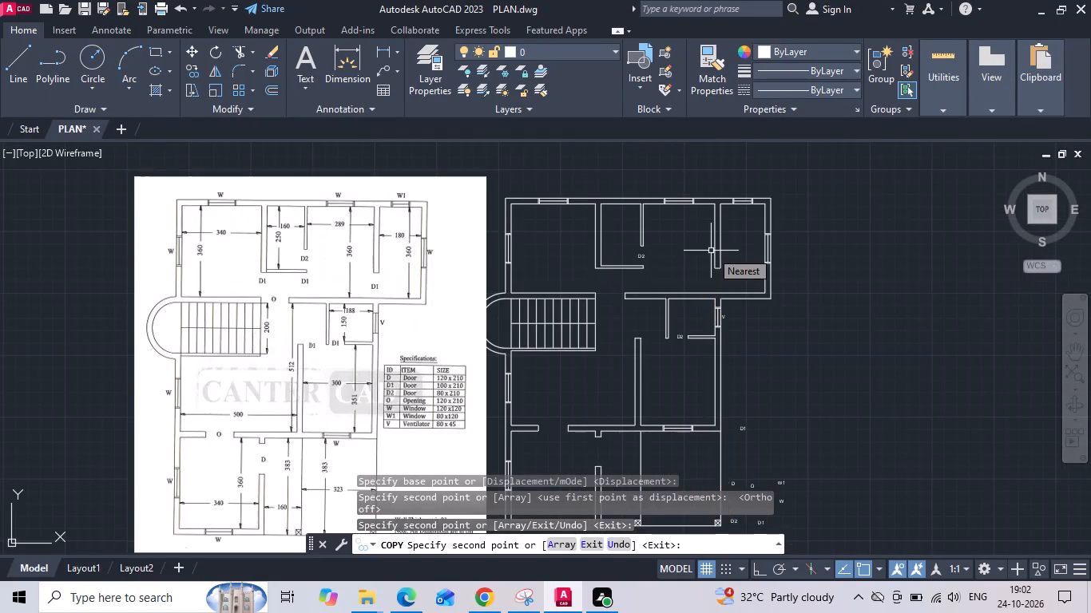
# Copy the D1 label from outside the plan to the door gap below the wall between the 289 and 180 rooms.
pyautogui.moveTo(715, 358); pyautogui.dragTo(701, 306, button='middle')
pyautogui.click(731, 375)
pyautogui.rightClick(731, 375)
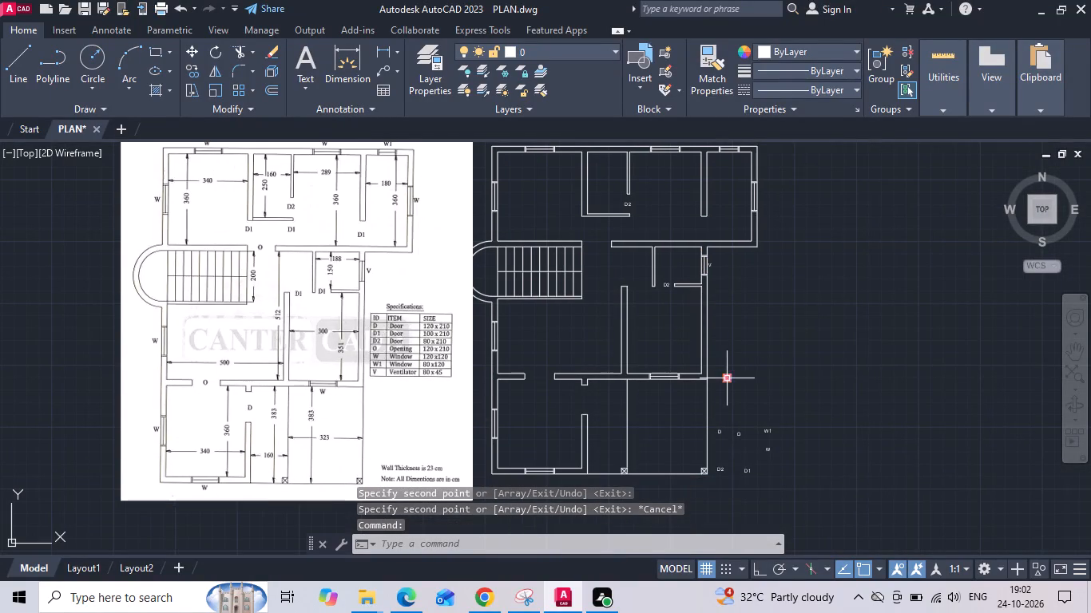
pyautogui.click(771, 306)
pyautogui.click(733, 380)
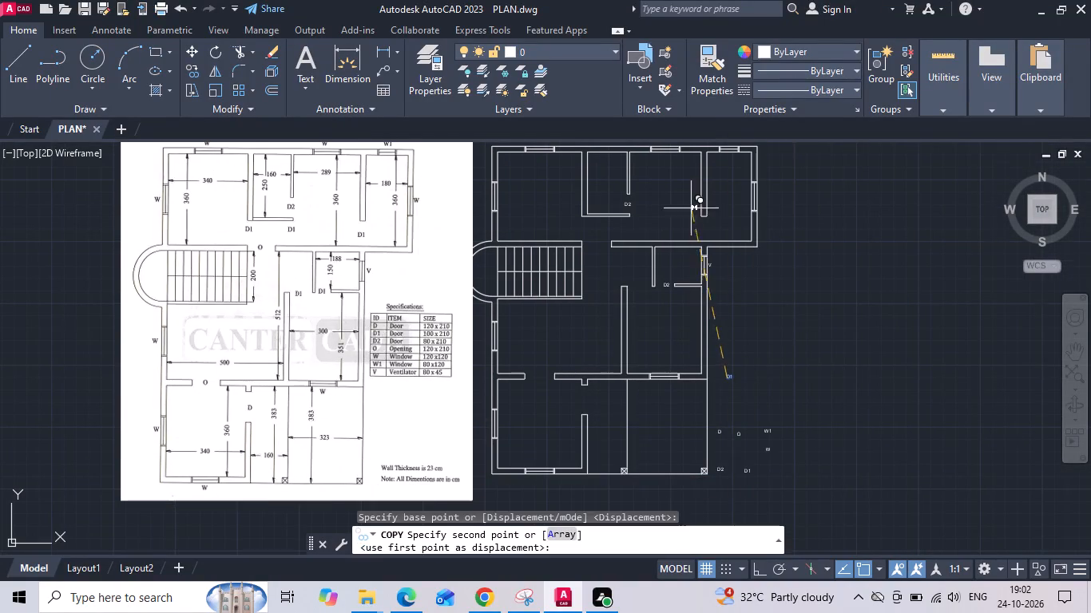
pyautogui.scroll(3, 691, 208)
pyautogui.scroll(1, 730, 282)
pyautogui.click(726, 303)
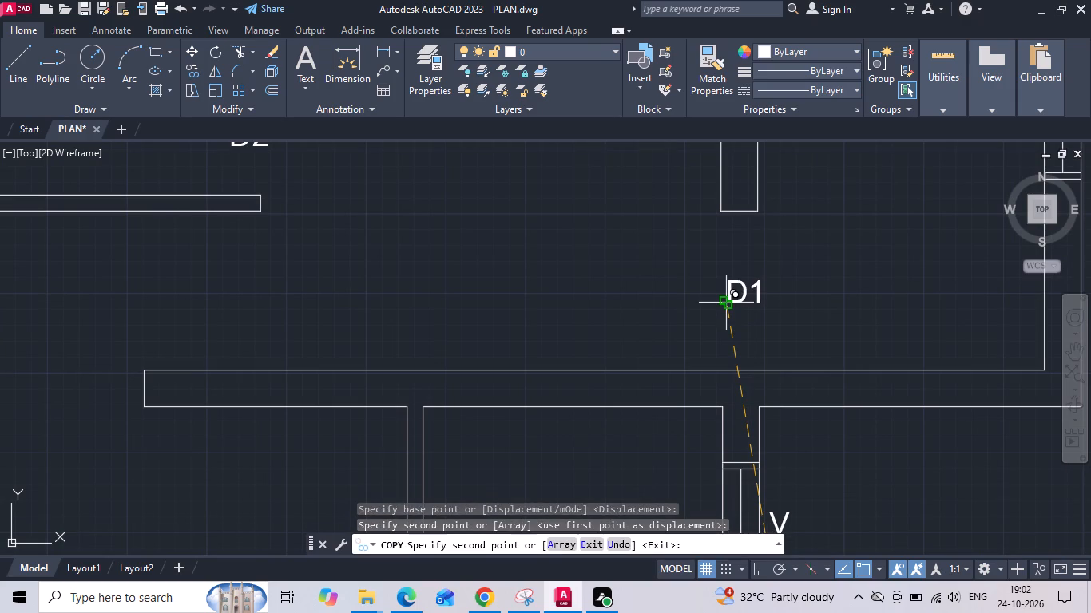
pyautogui.press('F8')
pyautogui.press('Escape')
# Copy that D1 label horizontally with Ortho on, about 360 cm to the left below the 160 room and again beyond its left wall.
pyautogui.click(759, 289)
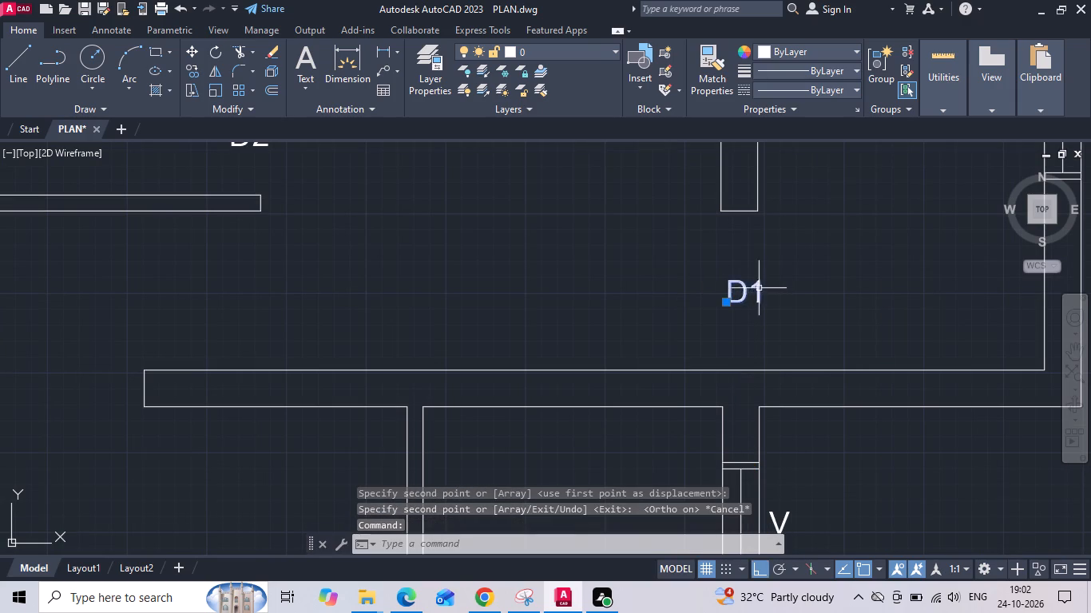
pyautogui.rightClick(728, 291)
pyautogui.click(756, 303)
pyautogui.moveTo(760, 309); pyautogui.dragTo(752, 312)
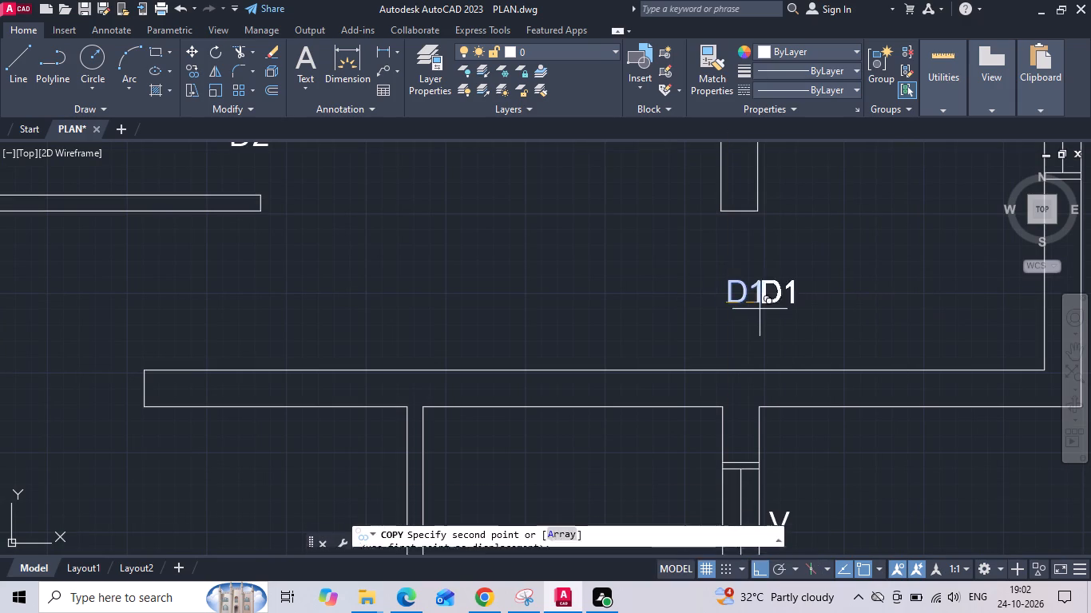
pyautogui.moveTo(284, 314); pyautogui.dragTo(581, 314, button='middle')
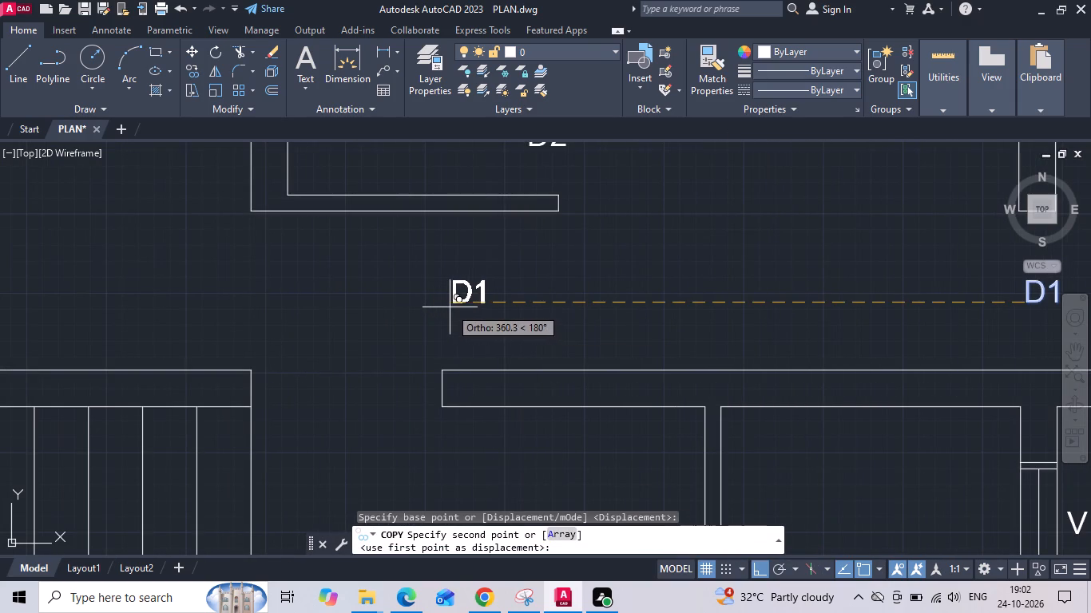
pyautogui.click(449, 307)
pyautogui.click(220, 309)
pyautogui.press('Escape')
# Copy the outside D1 label with Ortho off to the door gap at the top of the 300 room's left wall.
pyautogui.scroll(-3, 503, 195)
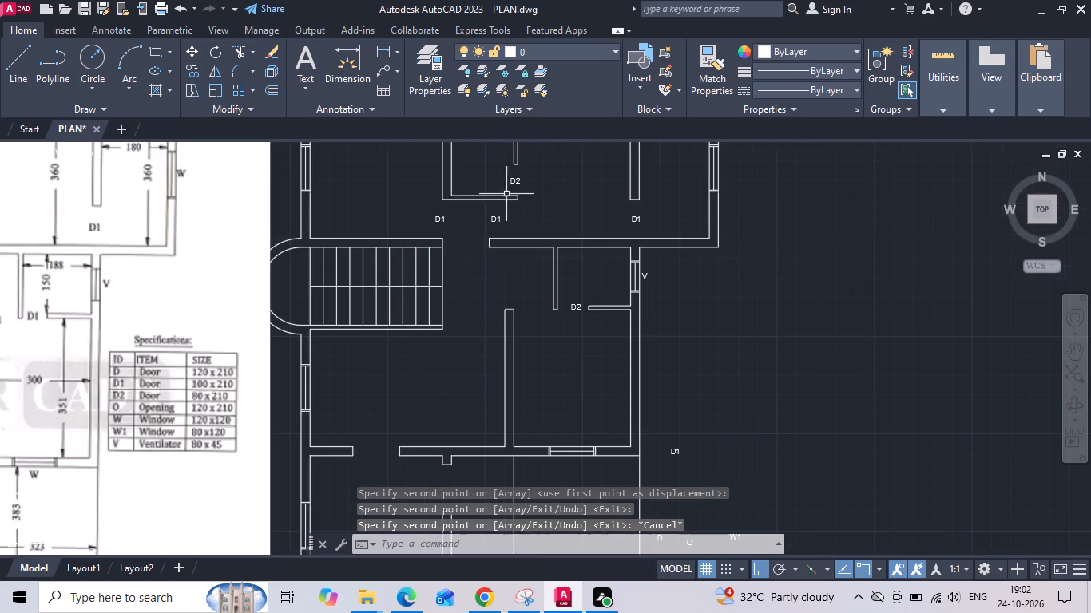
pyautogui.click(674, 449)
pyautogui.rightClick(674, 450)
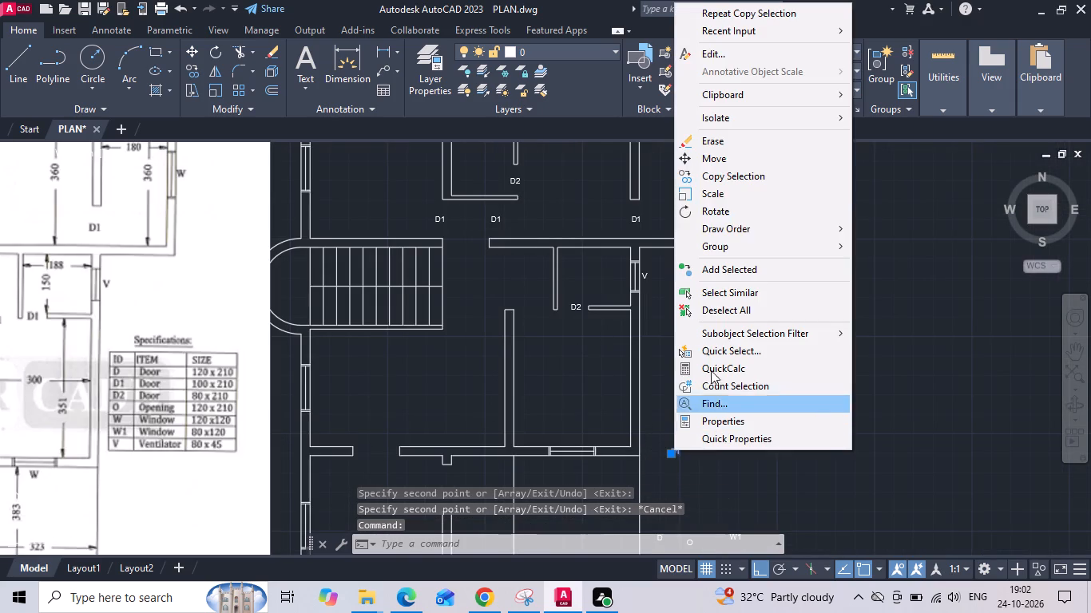
pyautogui.click(745, 175)
pyautogui.click(676, 452)
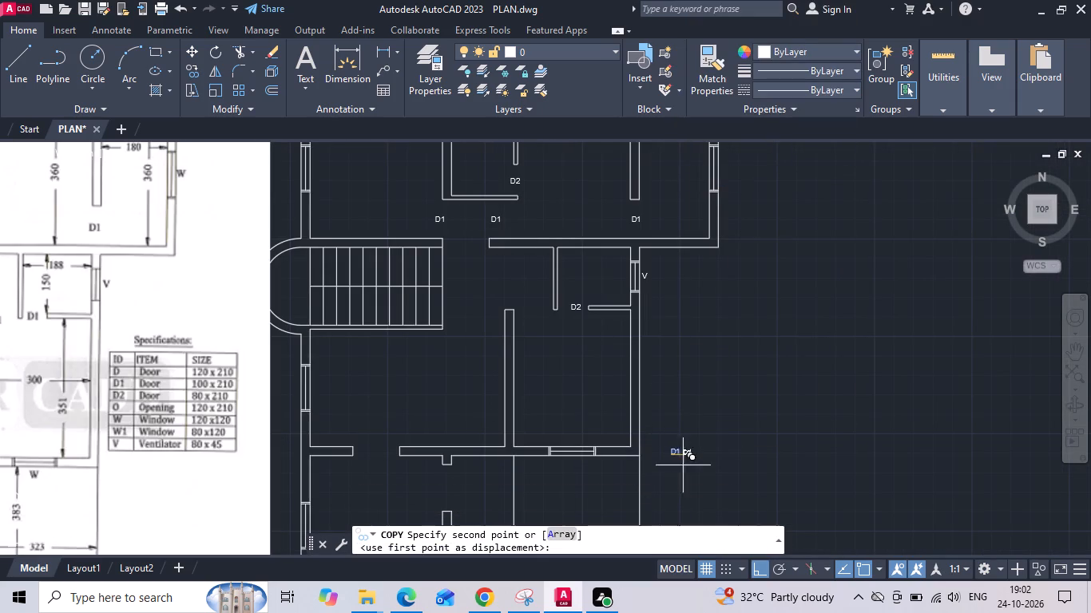
pyautogui.click(751, 568)
pyautogui.scroll(3, 535, 306)
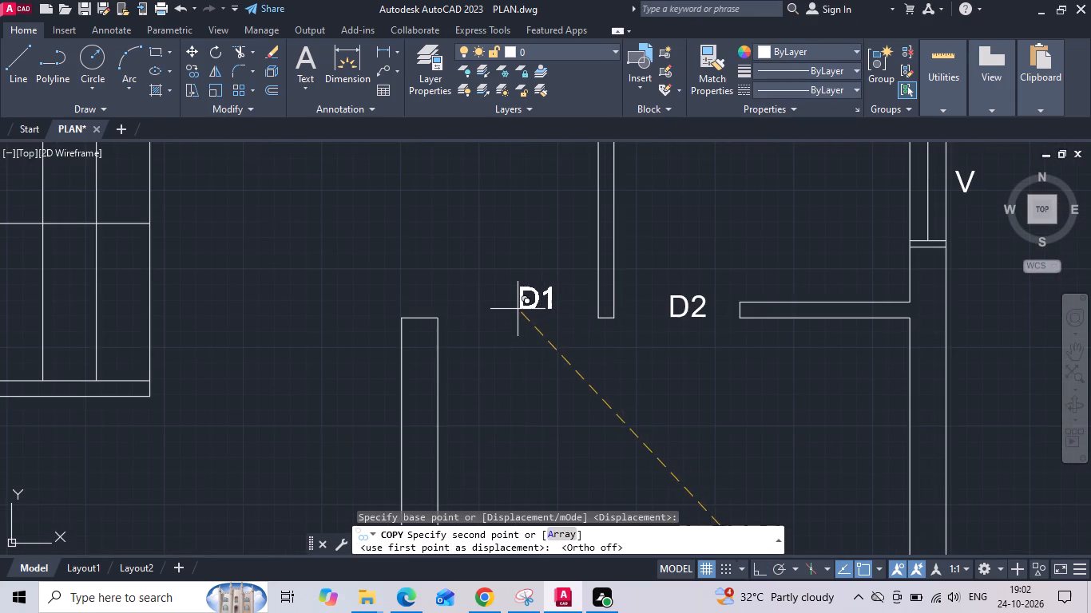
pyautogui.click(491, 332)
pyautogui.scroll(-4, 555, 283)
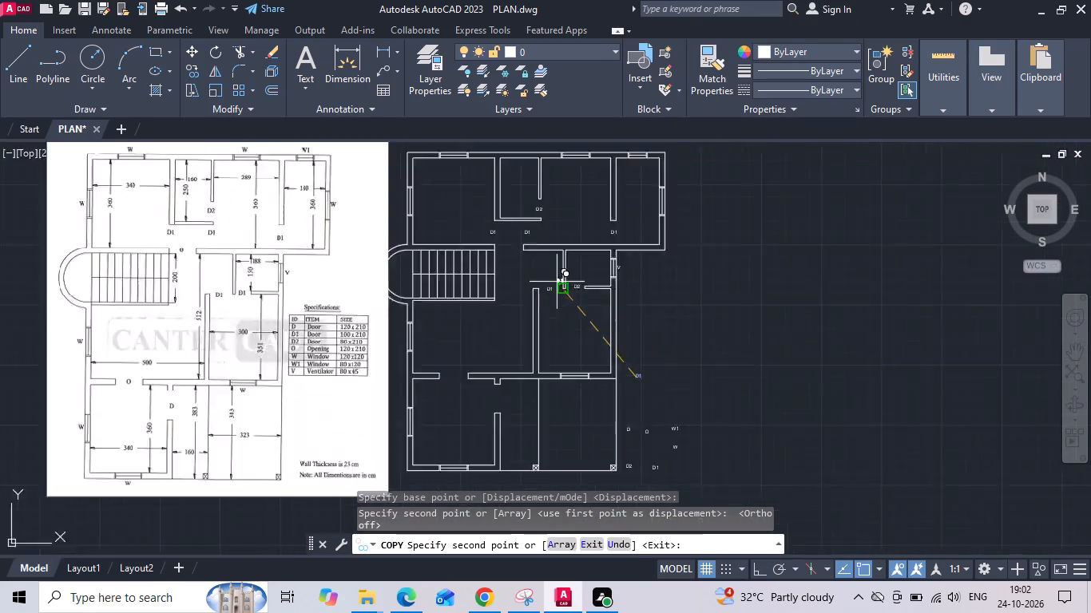
pyautogui.scroll(3, 469, 405)
pyautogui.scroll(-2, 457, 374)
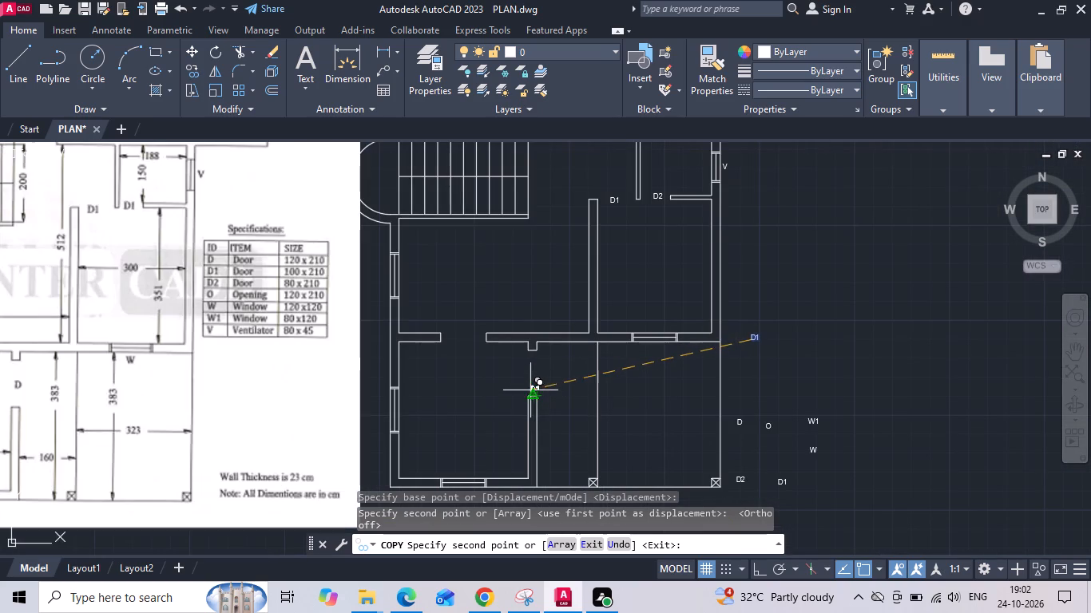
pyautogui.scroll(-2, 647, 306)
pyautogui.press('Escape')
# Move the D label into the door gap between the lower 340 by 360 room and the 160 passage.
pyautogui.scroll(3, 682, 356)
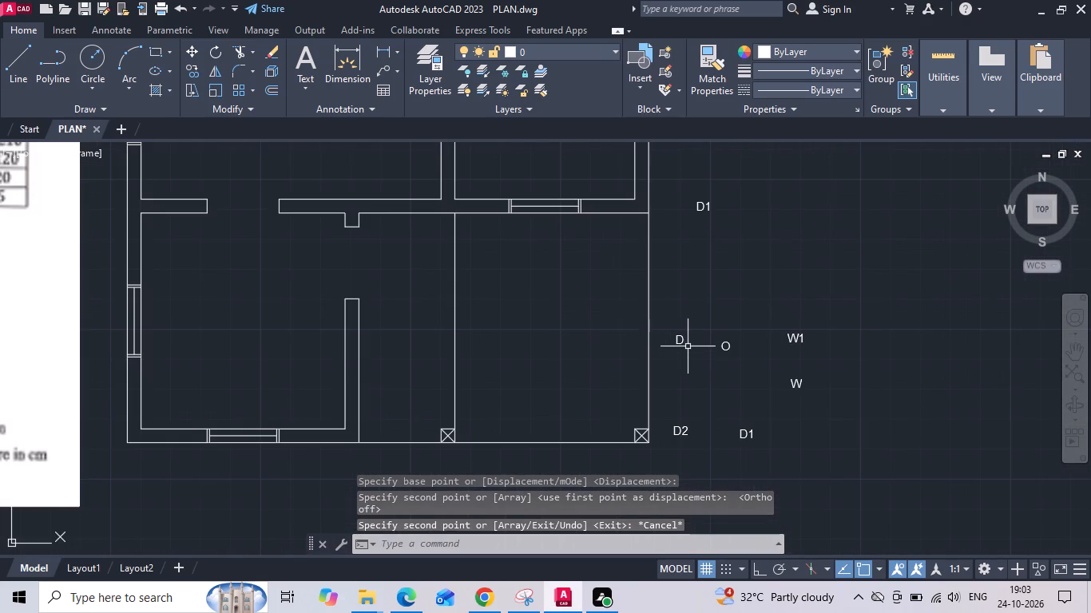
pyautogui.click(684, 342)
pyautogui.rightClick(684, 341)
pyautogui.click(712, 291)
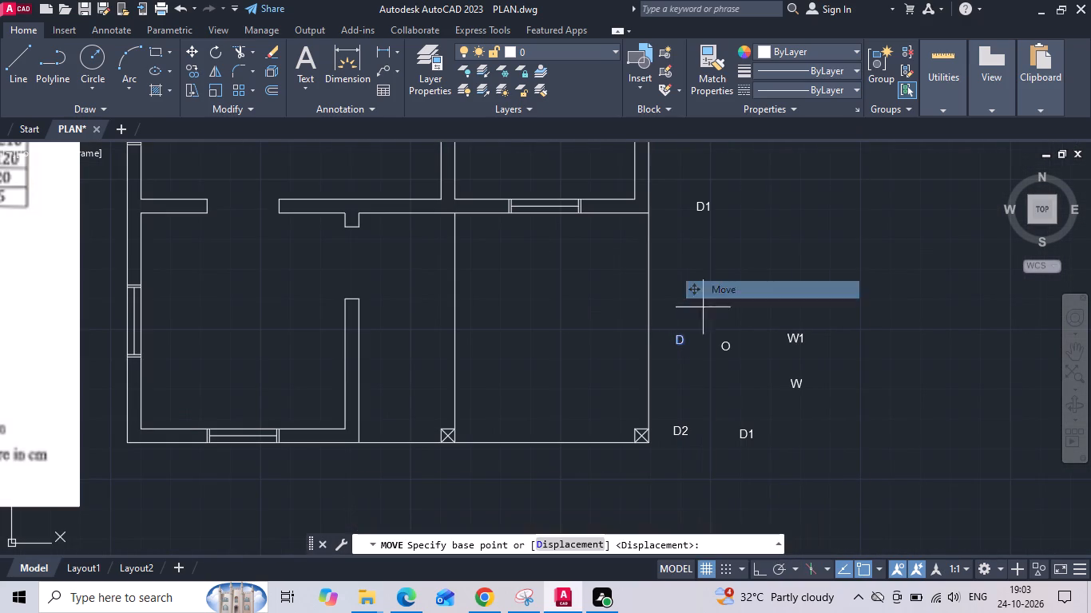
pyautogui.click(681, 331)
pyautogui.scroll(1, 309, 288)
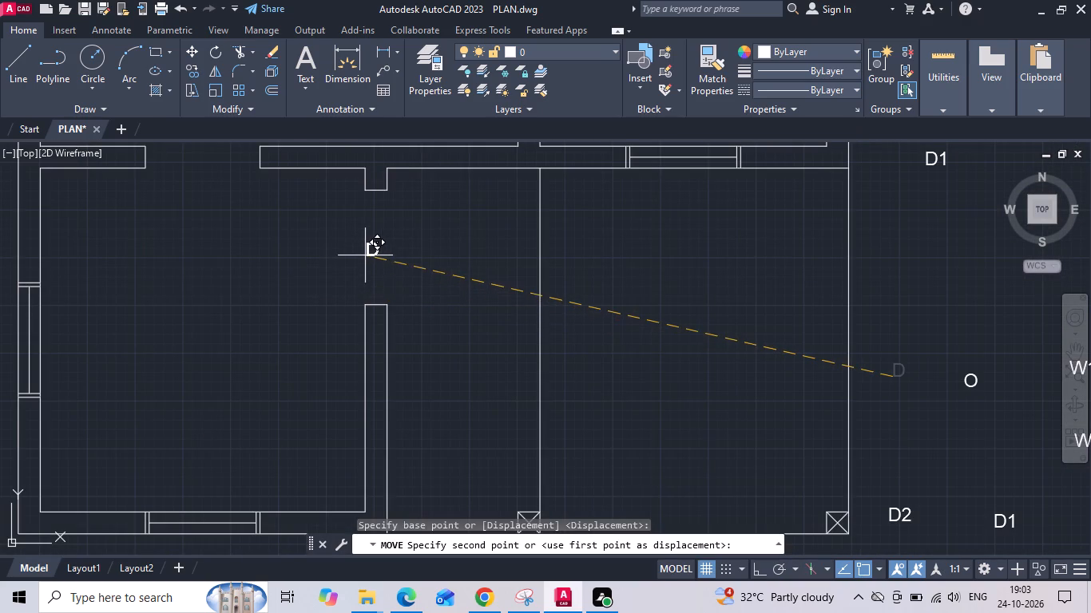
pyautogui.click(368, 255)
pyautogui.scroll(-1, 371, 254)
pyautogui.press('Escape')
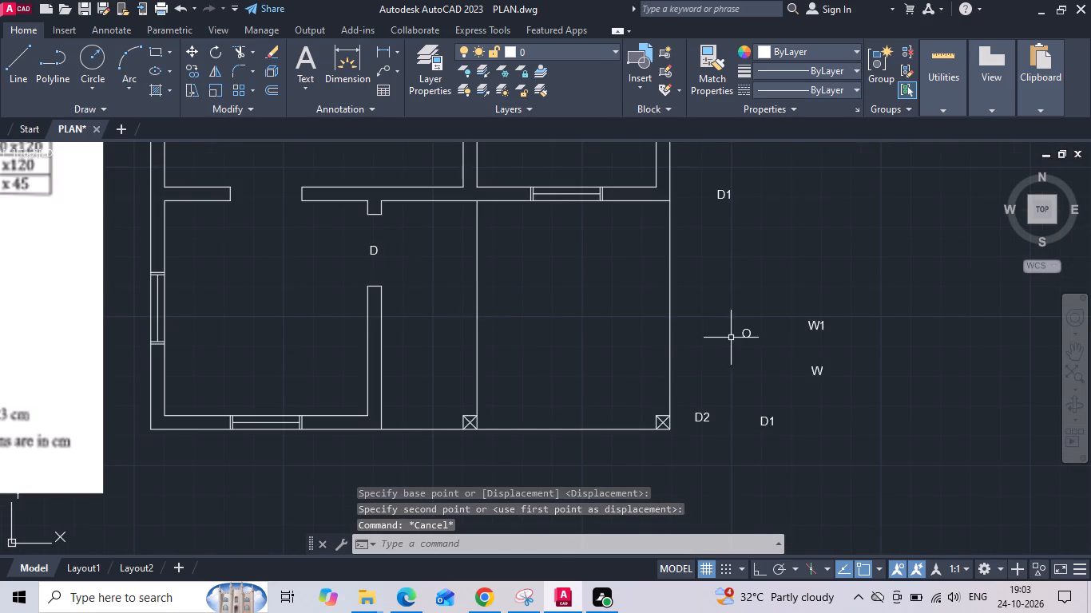
# Move the O label into the wall opening between the 500 room and the lower 340 room.
pyautogui.click(746, 333)
pyautogui.rightClick(747, 333)
pyautogui.click(783, 294)
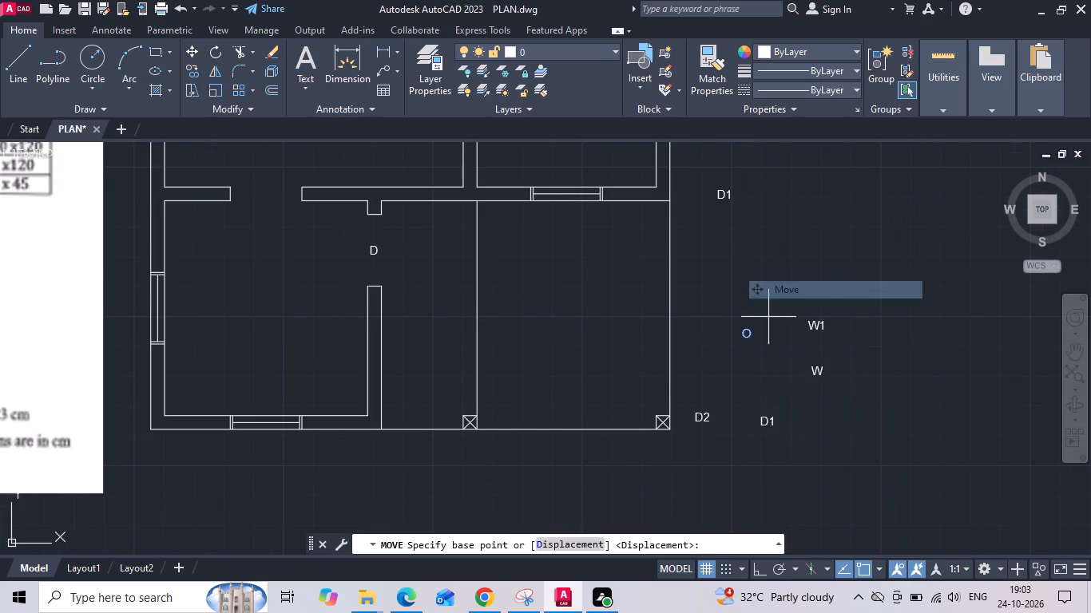
pyautogui.click(752, 328)
pyautogui.scroll(1, 280, 172)
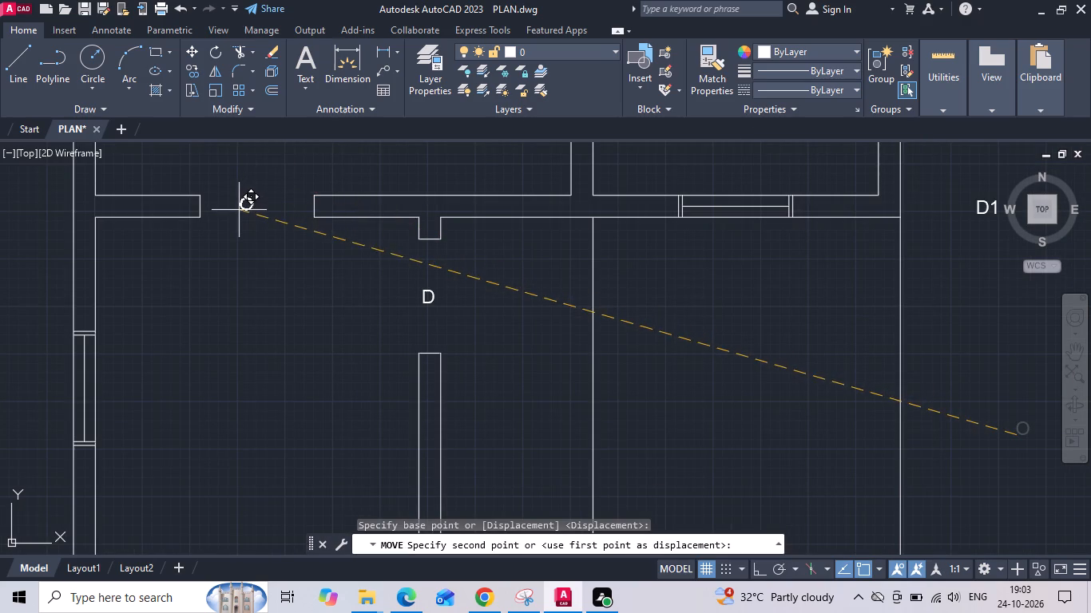
pyautogui.click(241, 215)
# Copy the O label into the wall opening beside the top end of the staircase.
pyautogui.click(247, 211)
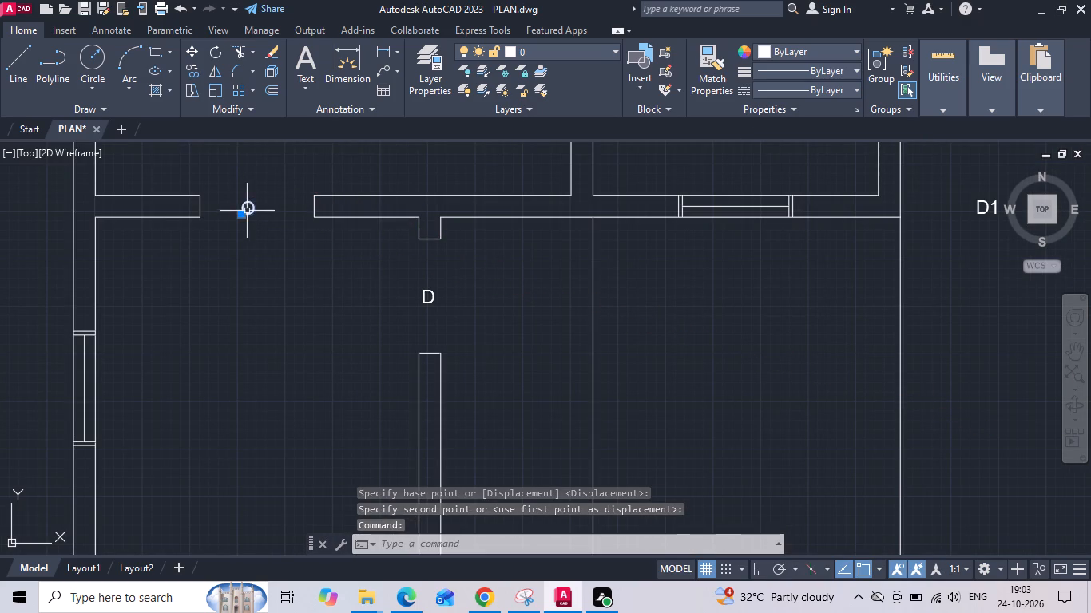
pyautogui.rightClick(247, 211)
pyautogui.click(280, 303)
pyautogui.moveTo(256, 242); pyautogui.dragTo(262, 261)
pyautogui.scroll(-3, 359, 361)
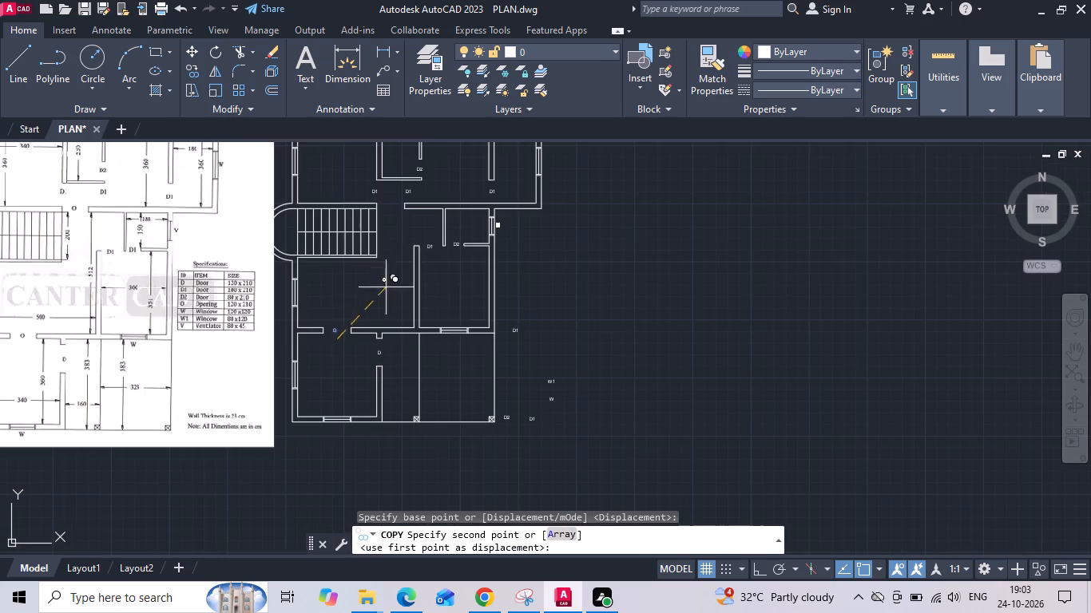
pyautogui.scroll(3, 392, 218)
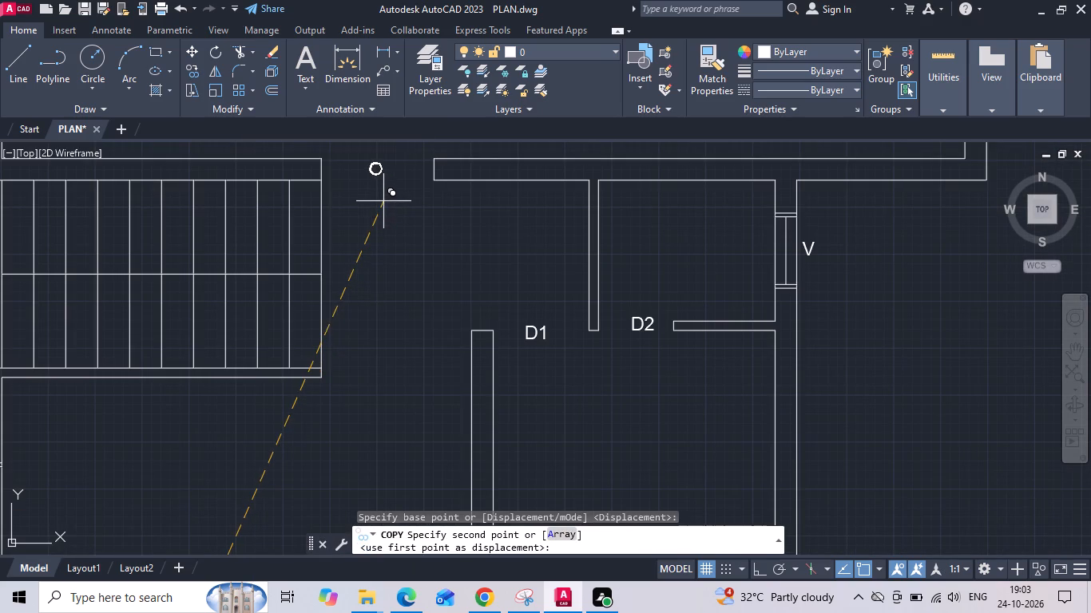
pyautogui.click(383, 201)
pyautogui.scroll(-3, 470, 216)
pyautogui.press('Escape')
# Erase the surplus D1, D2 and second D1 labels outside the plan.
pyautogui.scroll(2, 560, 327)
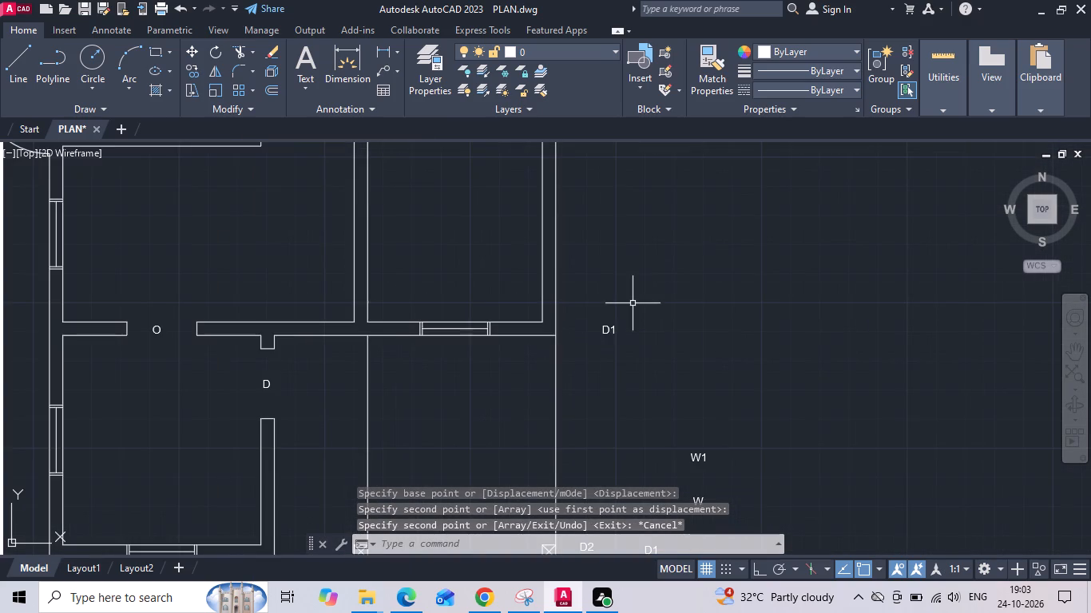
pyautogui.scroll(-2, 635, 308)
pyautogui.click(632, 310)
pyautogui.click(625, 342)
pyautogui.press('Delete')
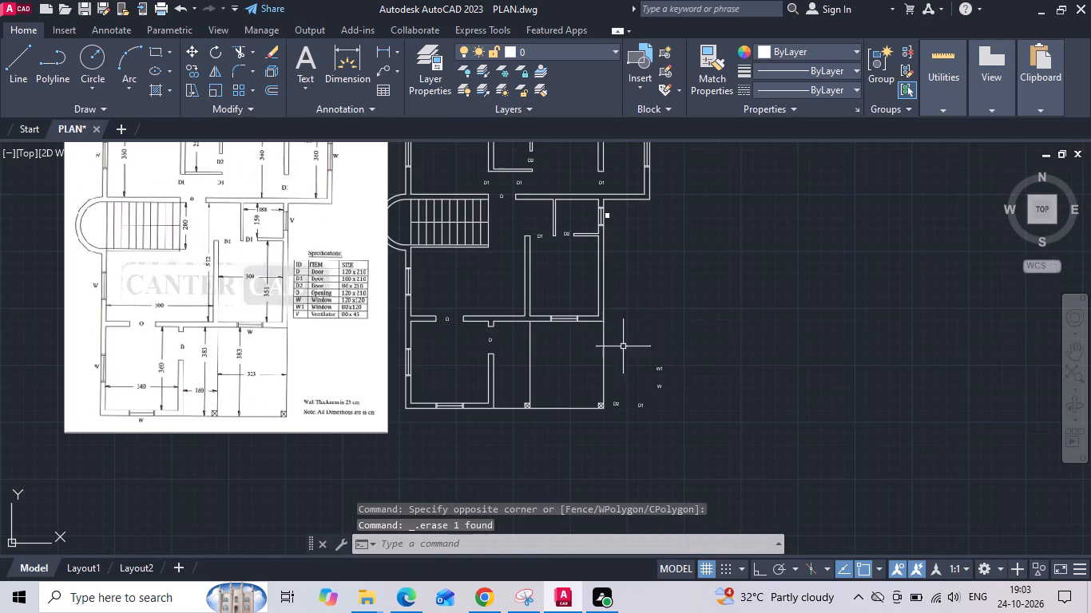
pyautogui.click(615, 405)
pyautogui.press('Delete')
pyautogui.click(641, 408)
pyautogui.press('Delete')
# Move the W label just below the window in the lower wall of the 300 by 351 room.
pyautogui.scroll(1, 653, 397)
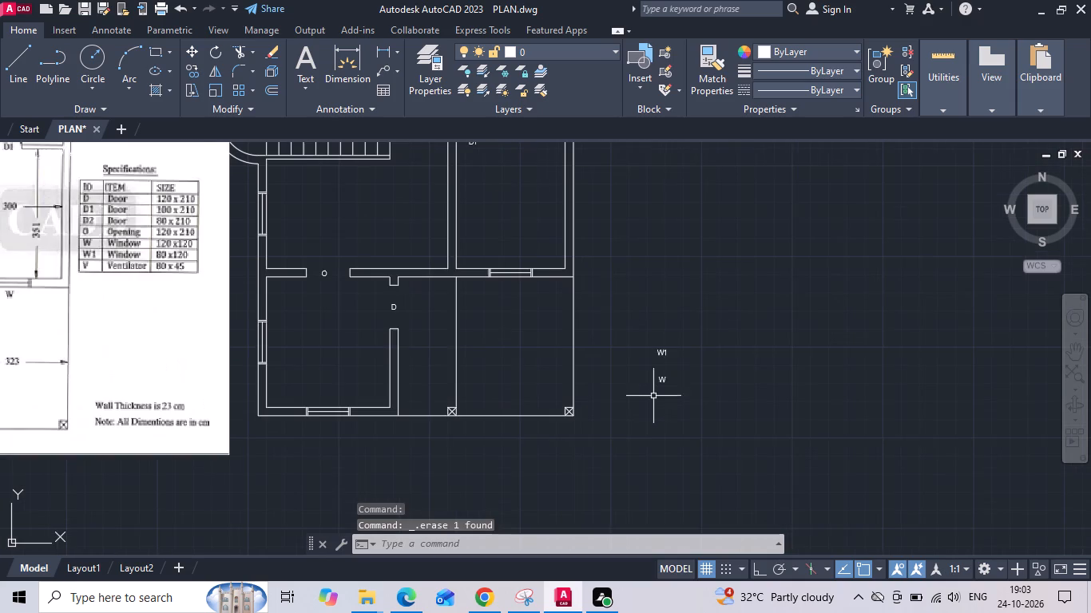
pyautogui.click(661, 379)
pyautogui.rightClick(661, 379)
pyautogui.click(694, 286)
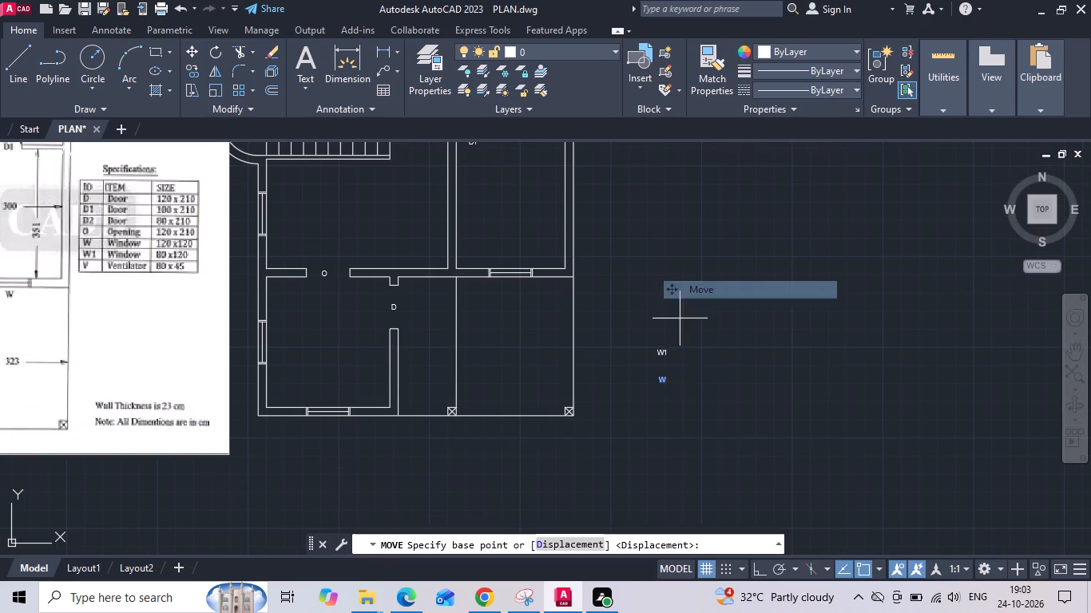
pyautogui.moveTo(662, 382); pyautogui.dragTo(654, 382)
pyautogui.scroll(2, 553, 323)
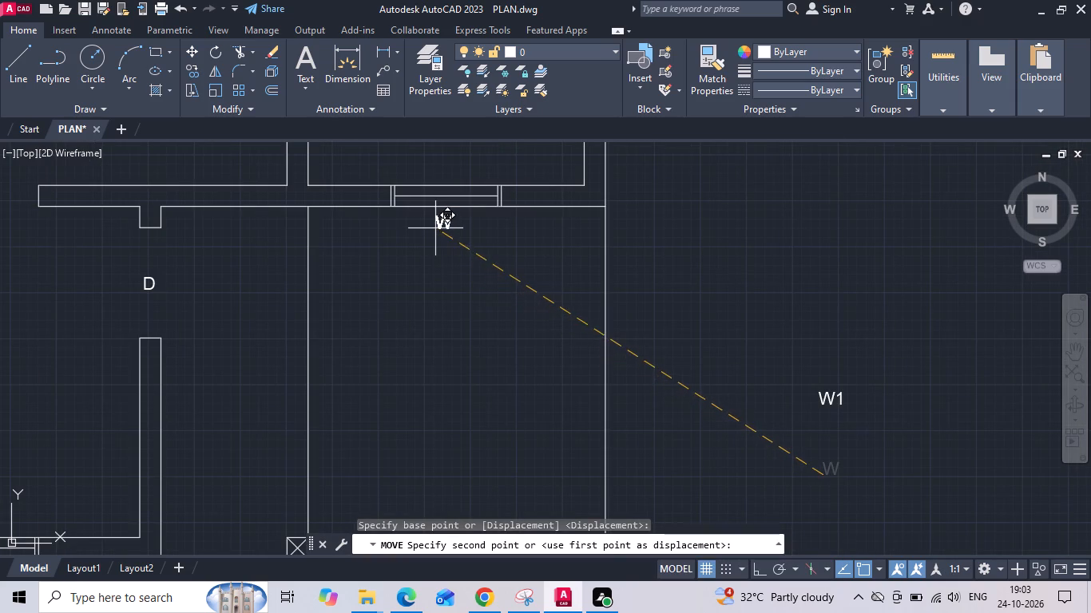
pyautogui.click(435, 227)
# Copy the W label below the bottom-wall window and outside the left-wall window of the lower 340 by 360 room.
pyautogui.scroll(-1, 526, 231)
pyautogui.click(470, 227)
pyautogui.rightClick(470, 227)
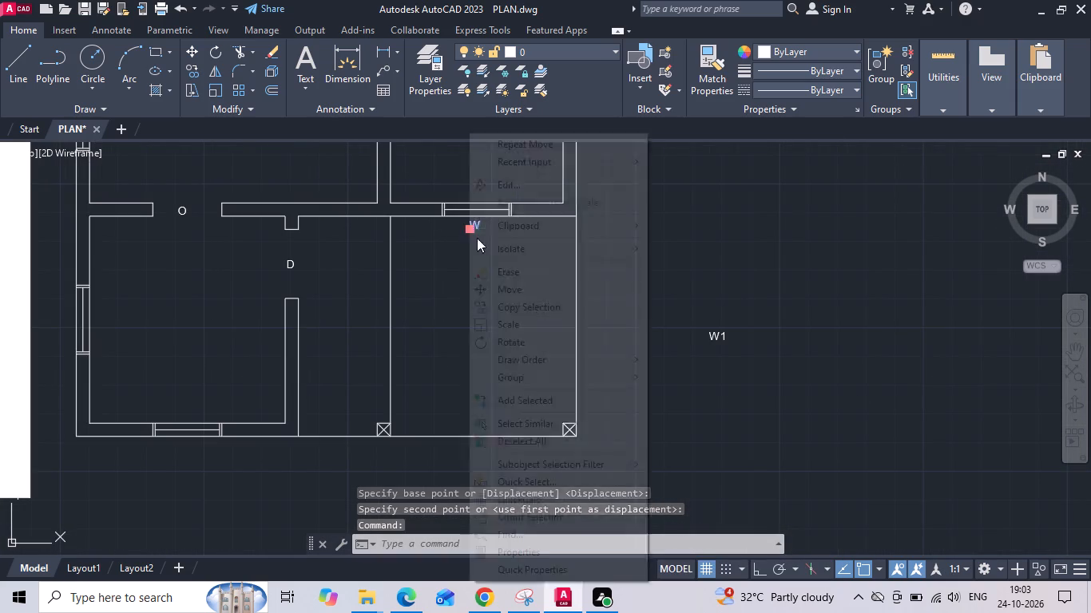
pyautogui.click(506, 302)
pyautogui.click(470, 223)
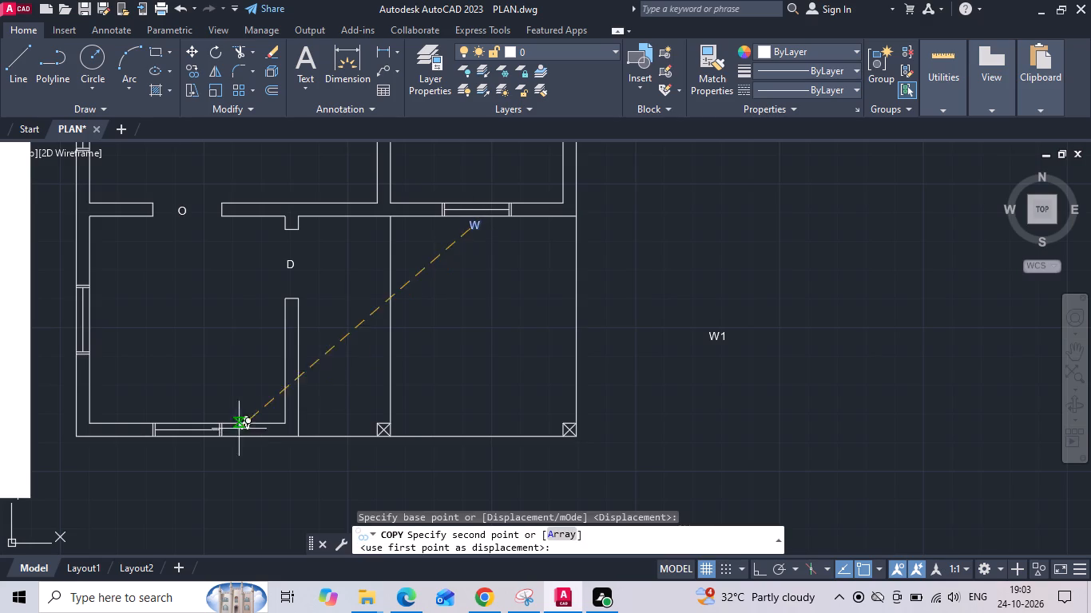
pyautogui.scroll(2, 192, 449)
pyautogui.click(171, 445)
pyautogui.moveTo(189, 445); pyautogui.dragTo(481, 485, button='middle')
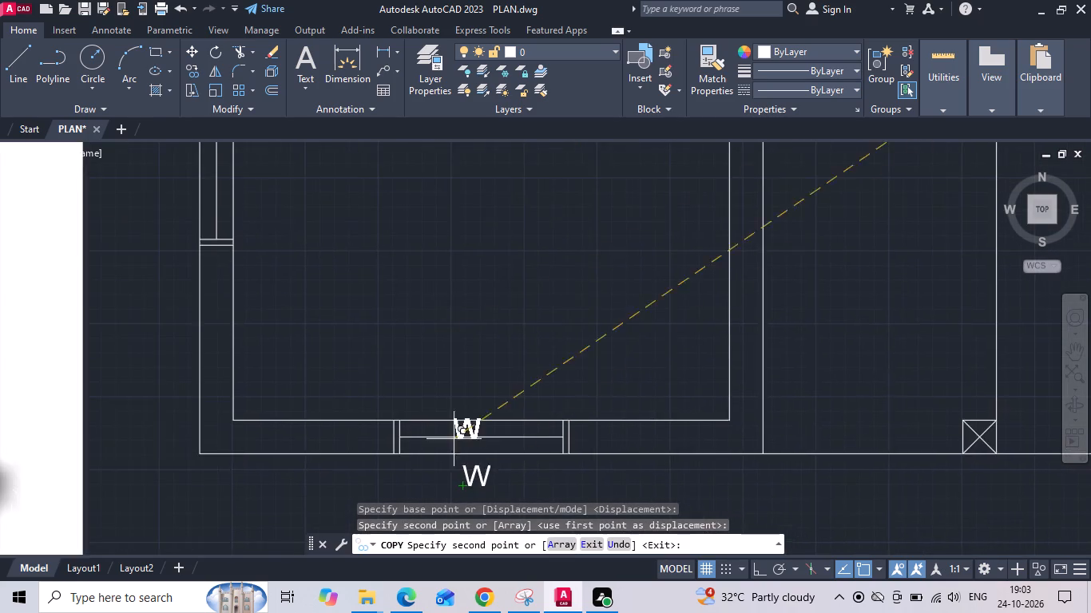
pyautogui.scroll(-1, 201, 260)
pyautogui.moveTo(475, 393); pyautogui.dragTo(515, 434, button='middle')
pyautogui.scroll(1, 213, 255)
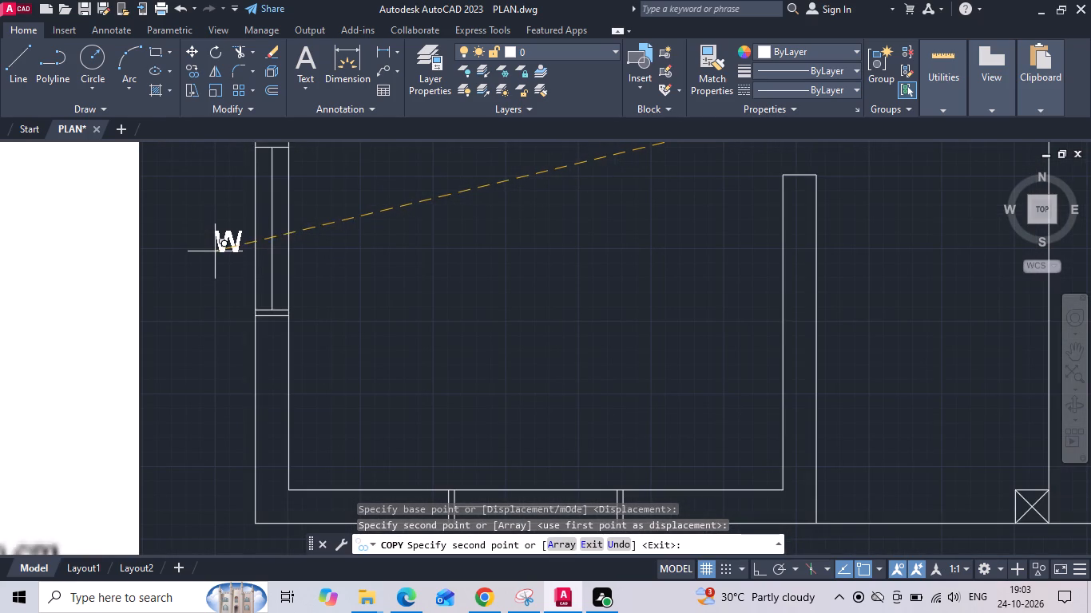
pyautogui.click(215, 243)
pyautogui.press('Escape')
# With Ortho on, copy the W label straight up beside the left-wall windows of the 500 room and the upper 340 by 360 room.
pyautogui.click(224, 234)
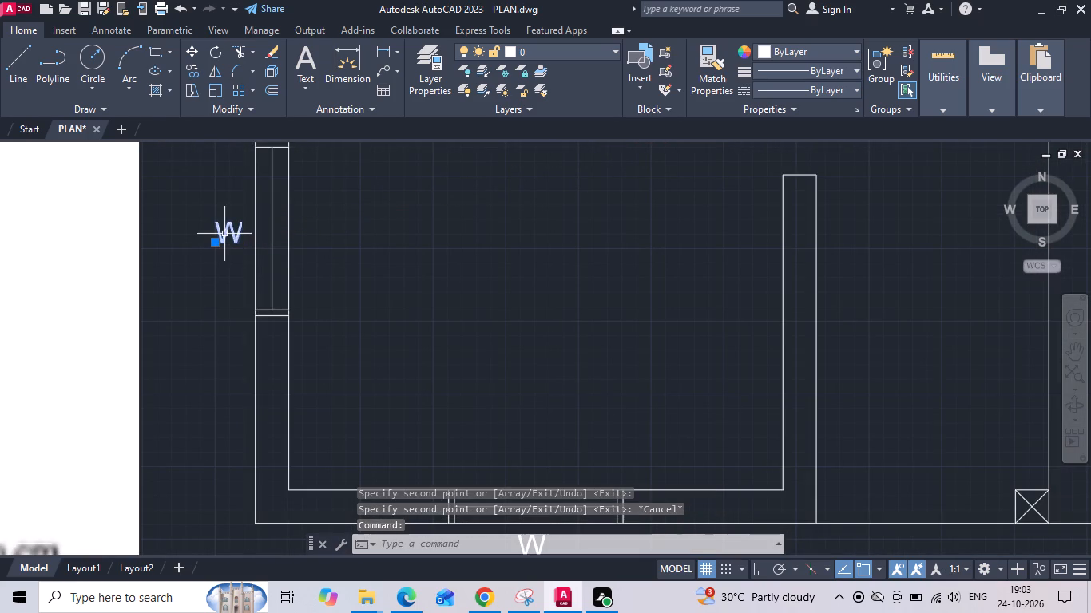
pyautogui.press('F8')
pyautogui.rightClick(224, 234)
pyautogui.click(269, 301)
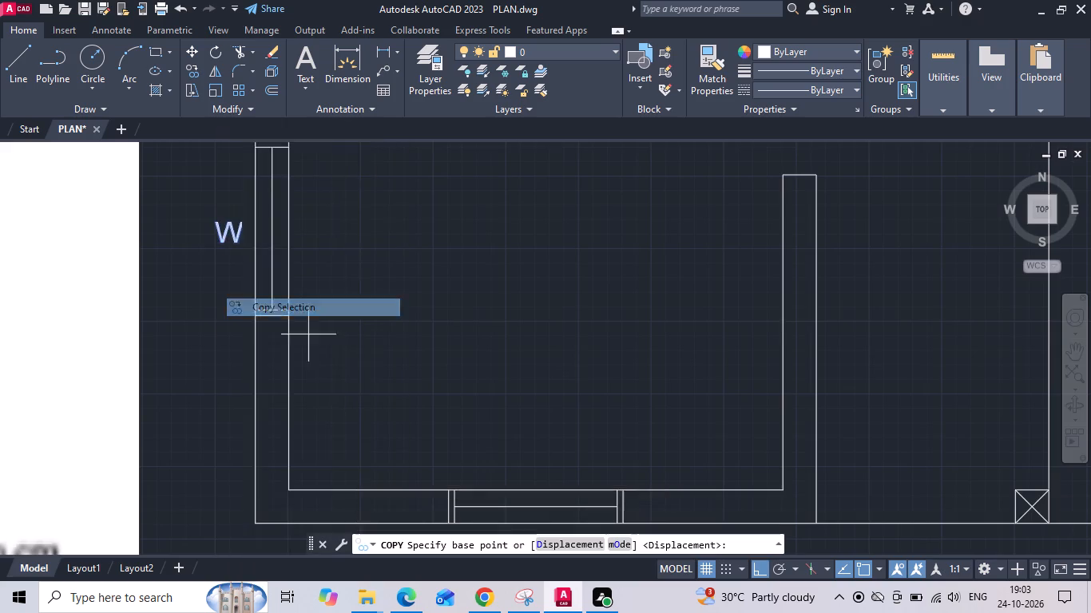
pyautogui.scroll(-3, 364, 368)
pyautogui.moveTo(362, 344); pyautogui.dragTo(362, 335)
pyautogui.scroll(2, 357, 213)
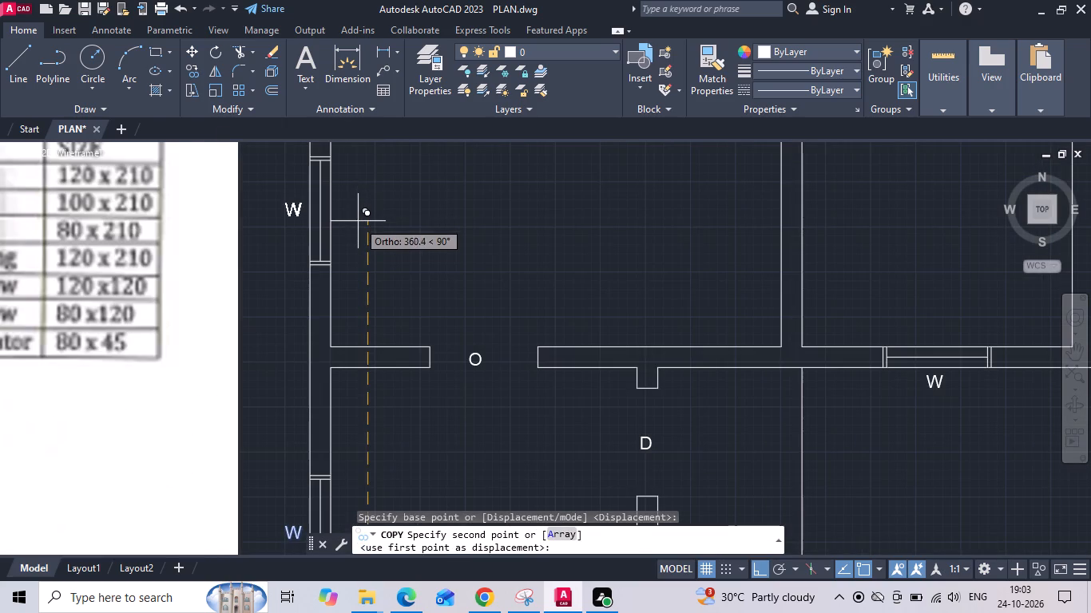
pyautogui.click(358, 221)
pyautogui.scroll(-3, 370, 322)
pyautogui.scroll(2, 382, 181)
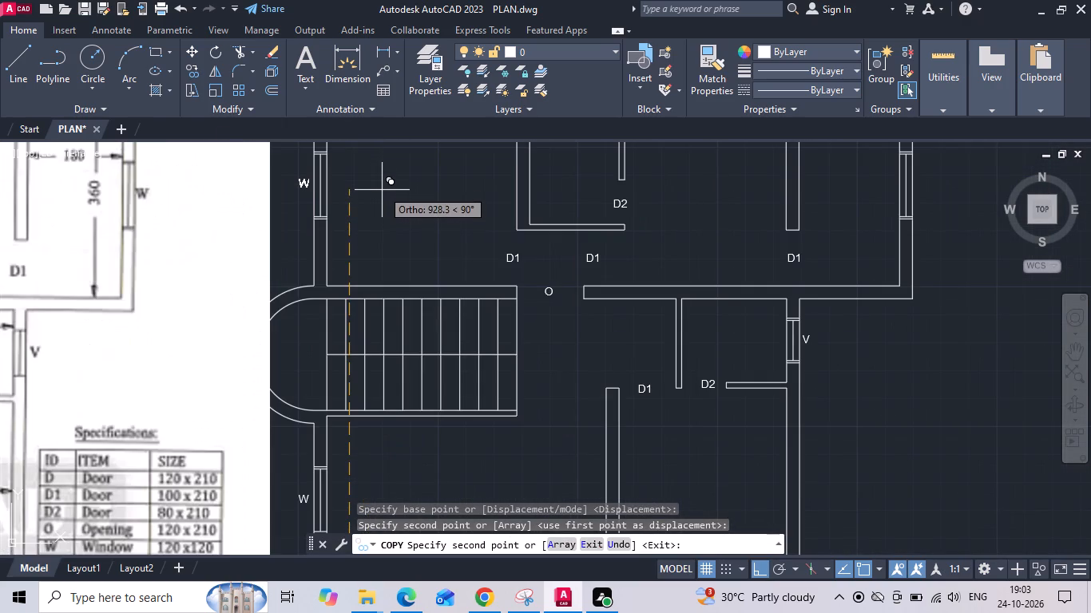
pyautogui.click(382, 194)
pyautogui.moveTo(382, 198); pyautogui.dragTo(406, 368, button='middle')
# Place another W copy above the top wall and shift it over the upper 340 by 360 room's top window.
pyautogui.scroll(2, 413, 249)
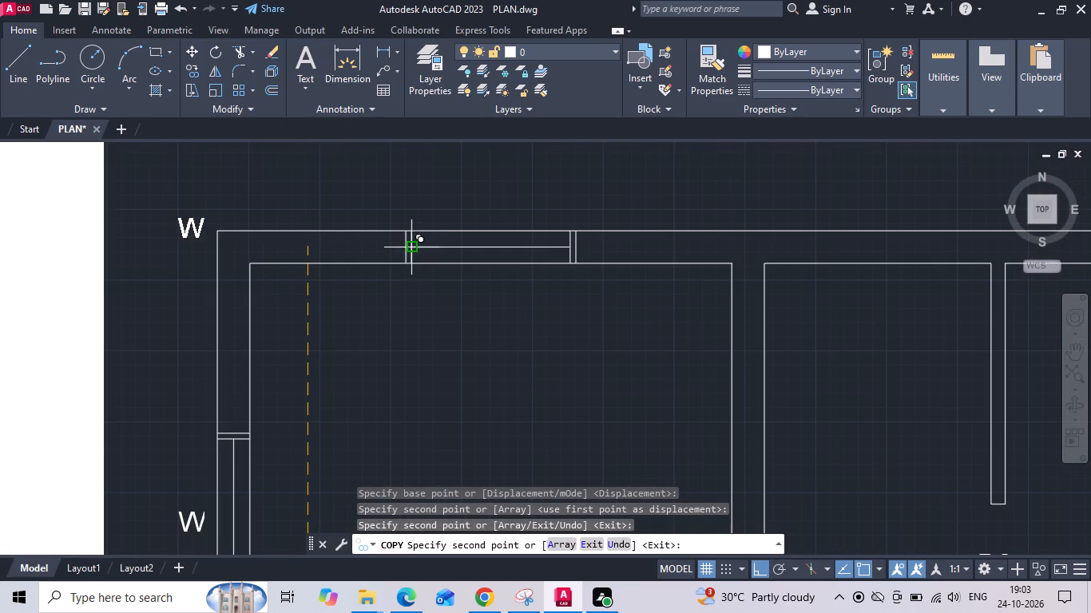
pyautogui.click(488, 225)
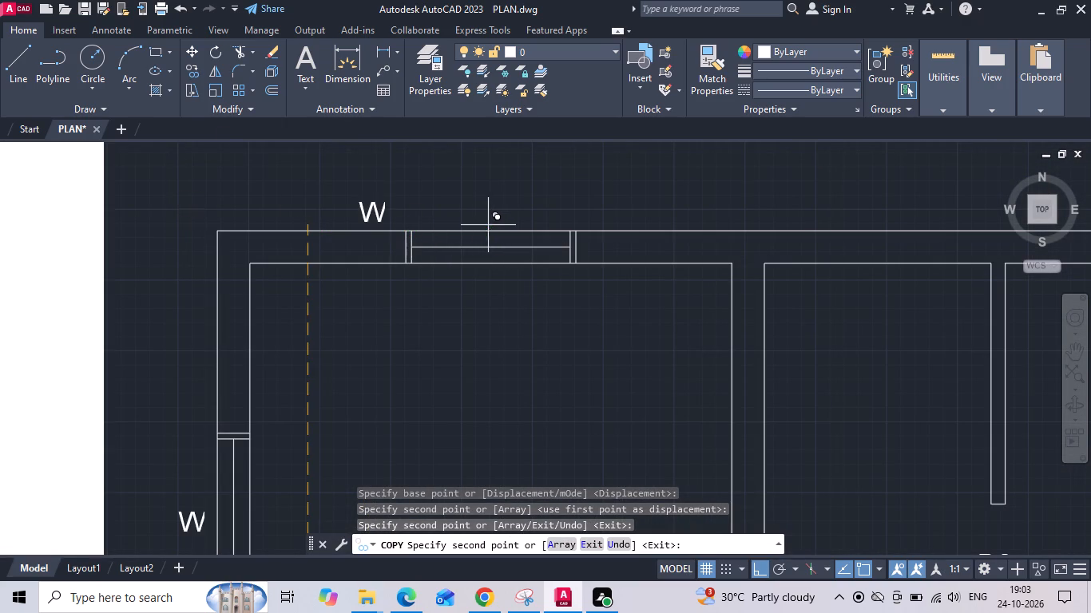
pyautogui.press('Escape')
pyautogui.moveTo(459, 207); pyautogui.dragTo(371, 211)
pyautogui.click(339, 212)
pyautogui.rightClick(336, 212)
pyautogui.click(374, 284)
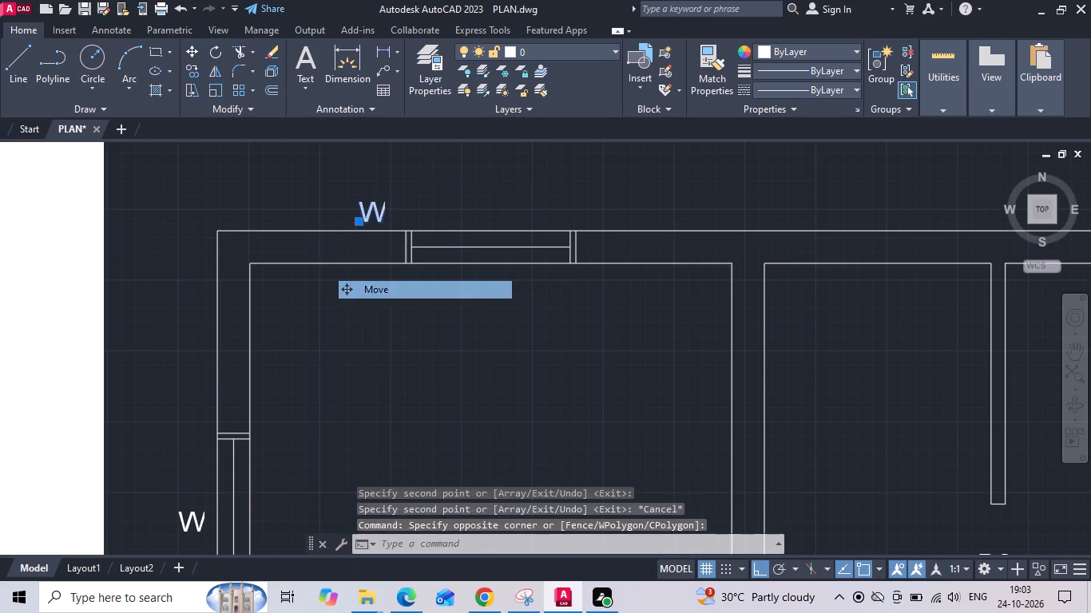
pyautogui.moveTo(383, 359); pyautogui.dragTo(411, 362)
pyautogui.click(502, 377)
# Copy the W label horizontally along the top wall to above the 289 room's window.
pyautogui.click(522, 219)
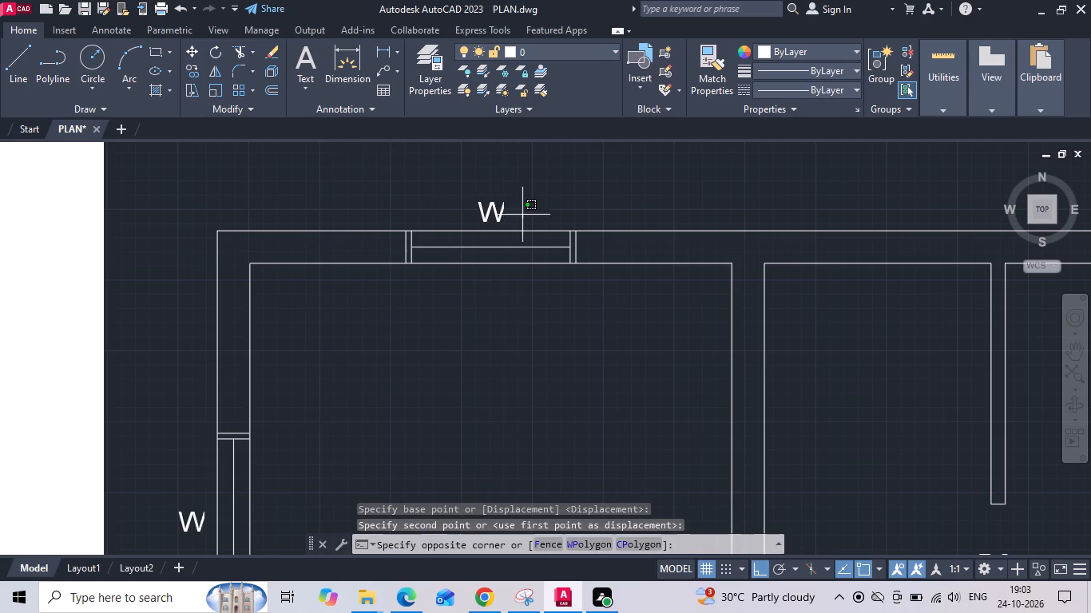
pyautogui.click(438, 204)
pyautogui.rightClick(438, 204)
pyautogui.click(474, 301)
pyautogui.scroll(-2, 334, 276)
pyautogui.moveTo(426, 300); pyautogui.dragTo(481, 311)
pyautogui.scroll(1, 716, 296)
pyautogui.click(704, 311)
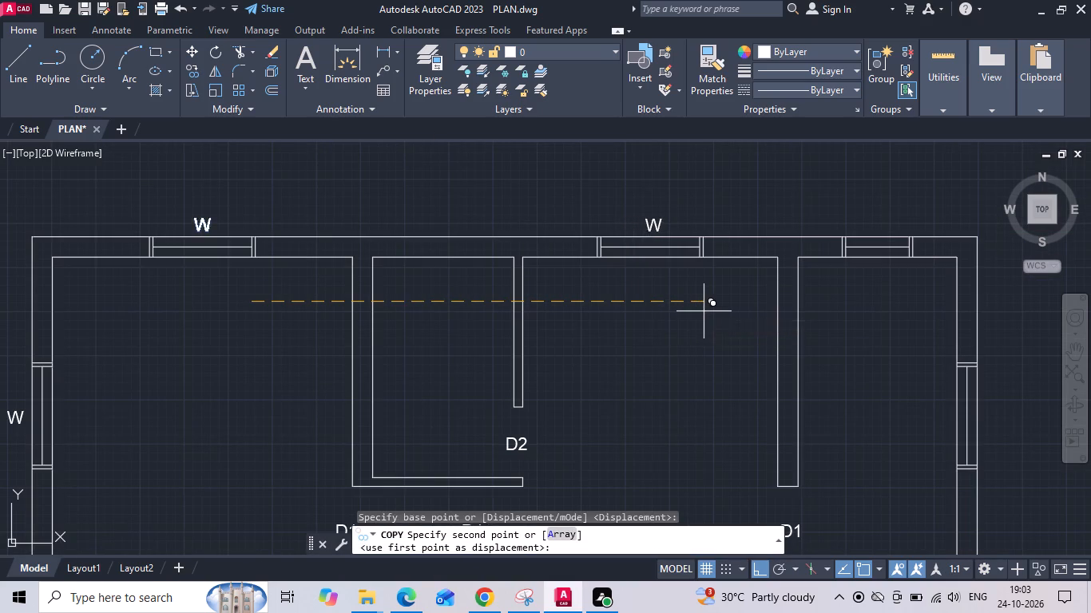
# Place a W copy beyond the plan's upper-right corner and move it down beside the 180 room's right-wall window.
pyautogui.scroll(-2, 561, 208)
pyautogui.scroll(2, 744, 219)
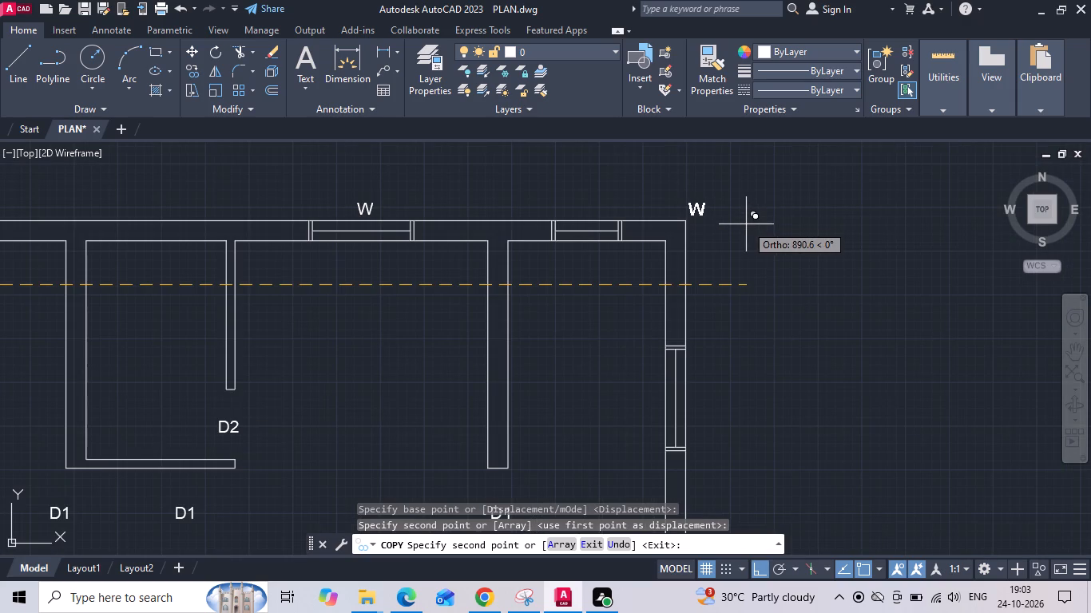
pyautogui.click(752, 230)
pyautogui.press('Escape')
pyautogui.click(707, 210)
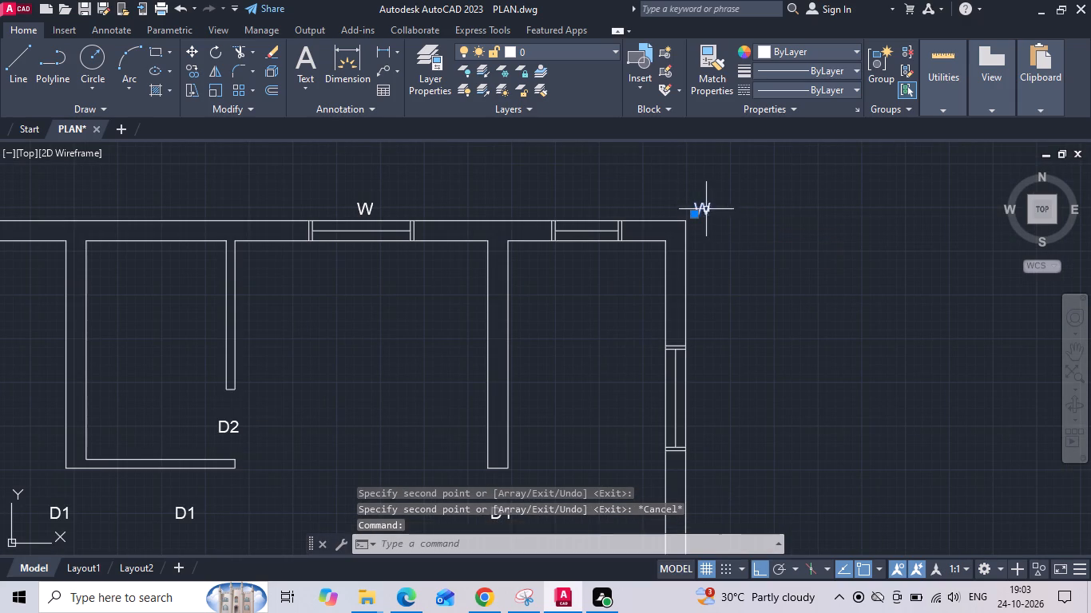
pyautogui.rightClick(706, 209)
pyautogui.click(722, 290)
pyautogui.moveTo(733, 254); pyautogui.dragTo(742, 299)
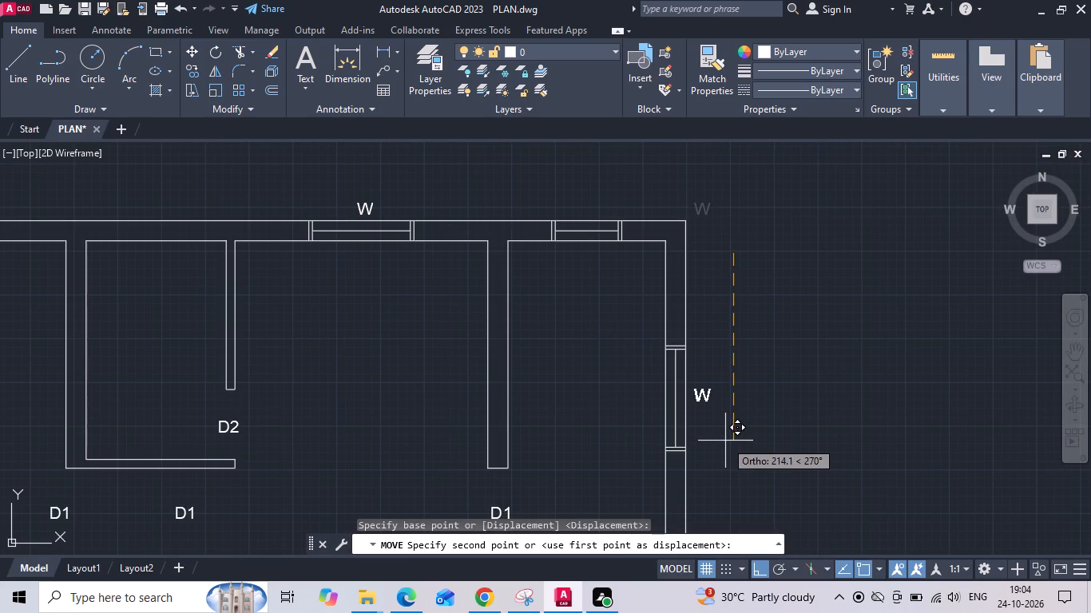
pyautogui.click(725, 441)
# Move the W1 label straight up from outside the plan to the 180 room's top-wall window.
pyautogui.scroll(-2, 586, 212)
pyautogui.moveTo(605, 333); pyautogui.dragTo(650, 129, button='middle')
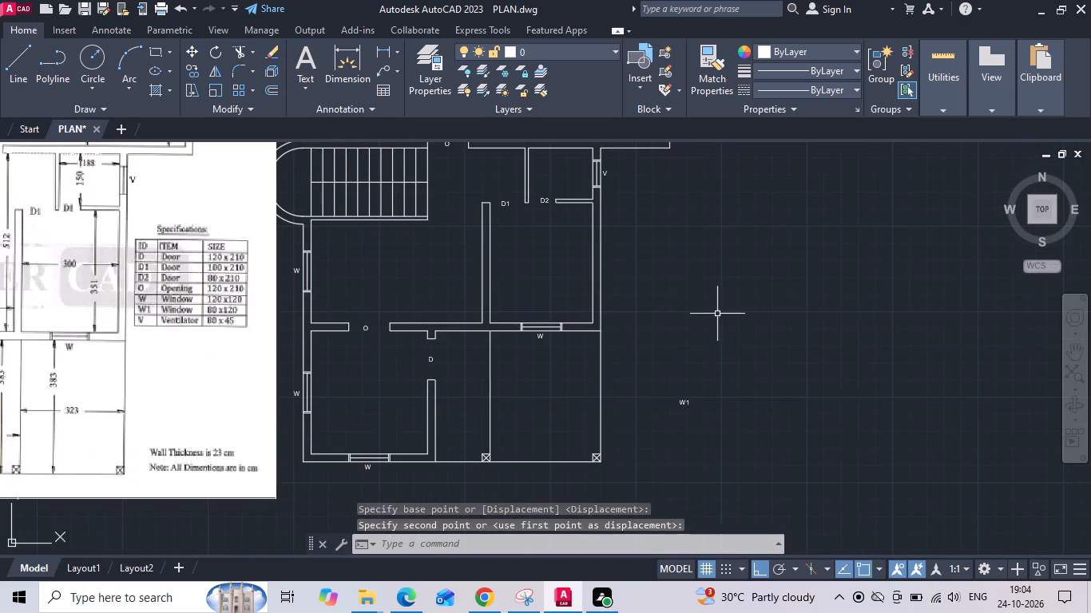
pyautogui.moveTo(721, 344); pyautogui.dragTo(676, 421)
pyautogui.click(656, 446)
pyautogui.rightClick(656, 447)
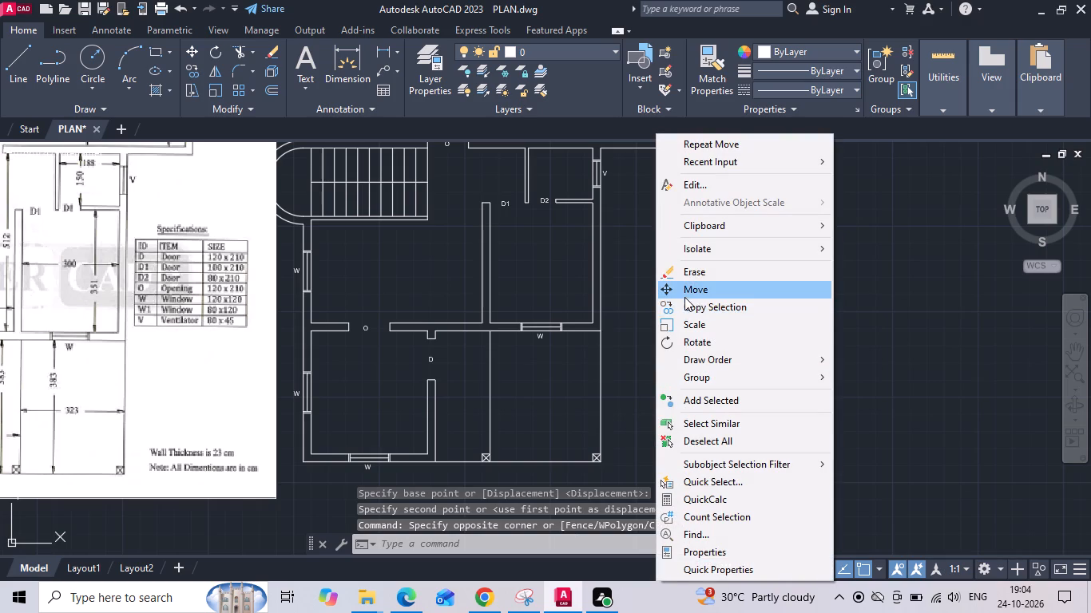
pyautogui.click(686, 295)
pyautogui.click(684, 410)
pyautogui.scroll(-2, 665, 368)
pyautogui.scroll(2, 663, 192)
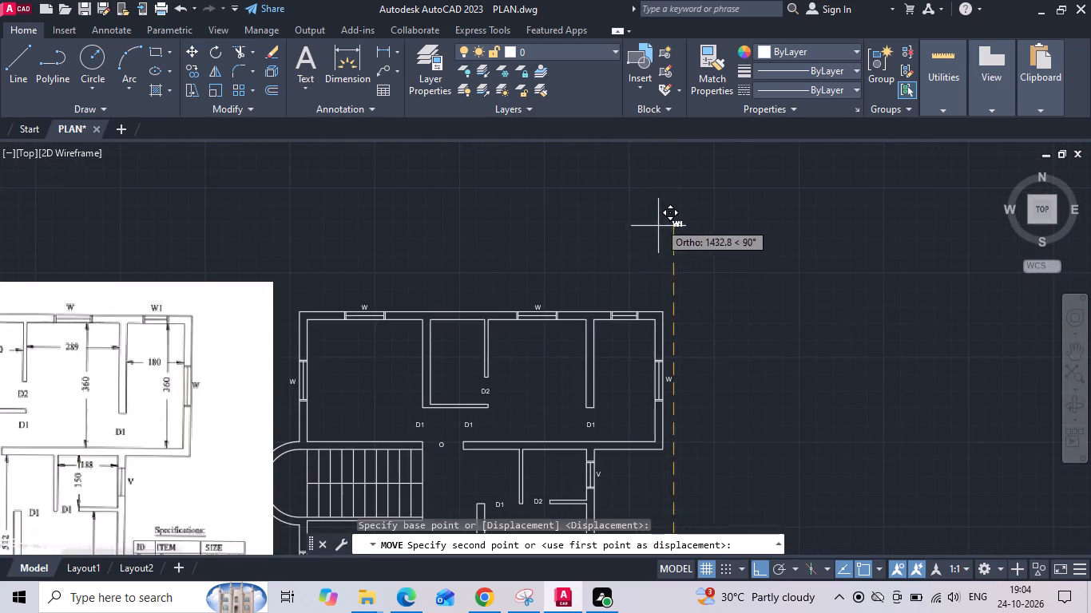
pyautogui.scroll(3, 633, 316)
pyautogui.click(620, 293)
pyautogui.press('Escape')
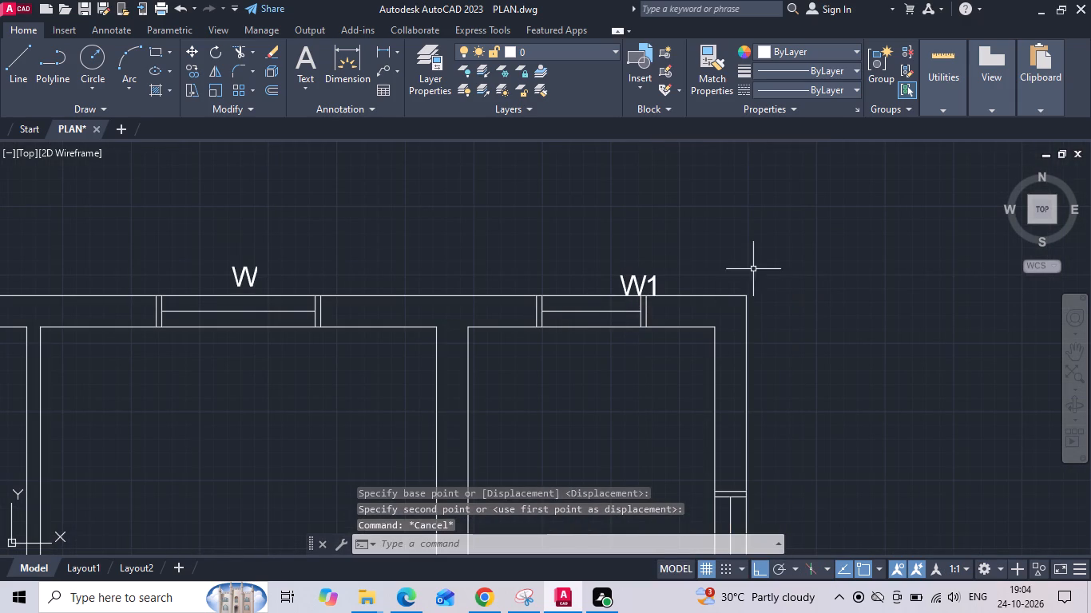
# Shift the W1 label left to centre it over the small top window and raise it slightly clear of the wall.
pyautogui.moveTo(680, 271); pyautogui.dragTo(551, 295)
pyautogui.click(548, 290)
pyautogui.rightClick(548, 287)
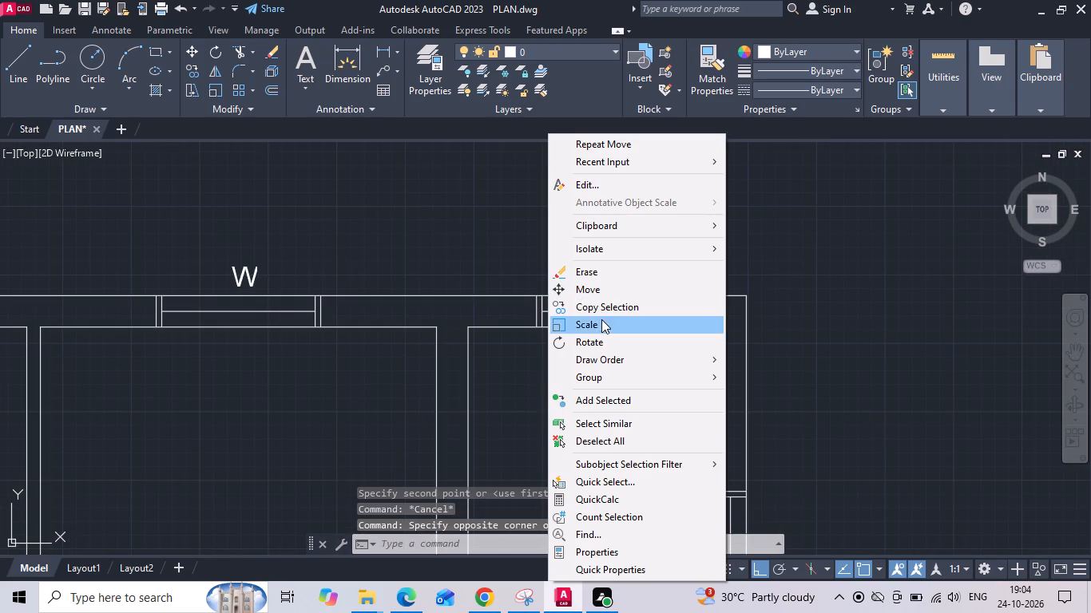
pyautogui.click(607, 295)
pyautogui.scroll(2, 673, 271)
pyautogui.click(728, 227)
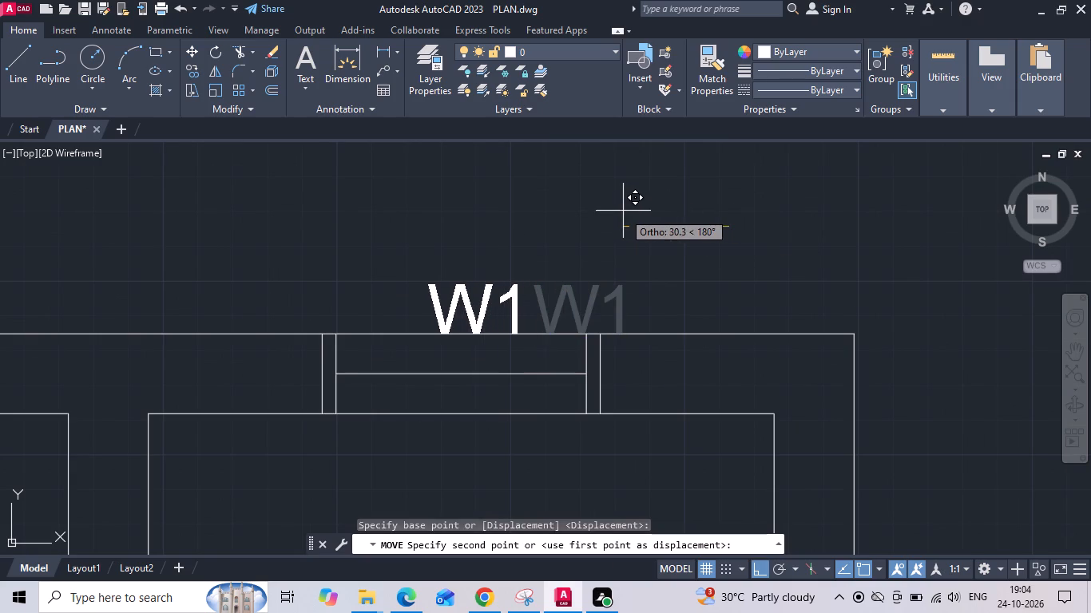
pyautogui.click(613, 206)
pyautogui.moveTo(529, 276); pyautogui.dragTo(396, 310)
pyautogui.click(345, 322)
pyautogui.rightClick(345, 321)
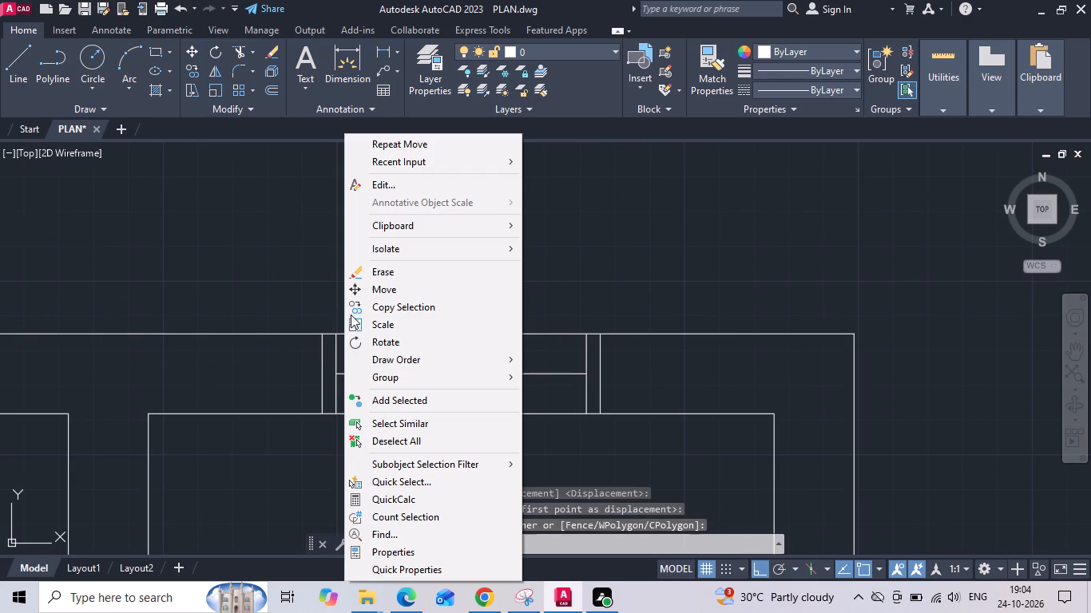
pyautogui.click(363, 295)
pyautogui.click(559, 255)
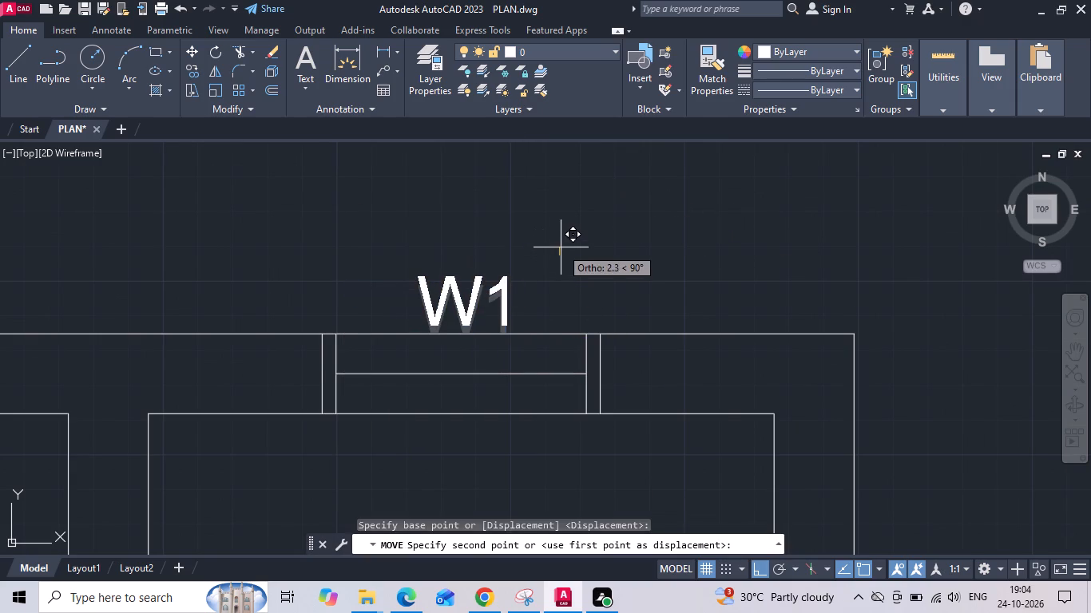
pyautogui.click(561, 241)
# Save the drawing.
pyautogui.hotkey('ctrl', 's')
pyautogui.hotkey('ctrl', 's')
pyautogui.hotkey('ctrl', 's')
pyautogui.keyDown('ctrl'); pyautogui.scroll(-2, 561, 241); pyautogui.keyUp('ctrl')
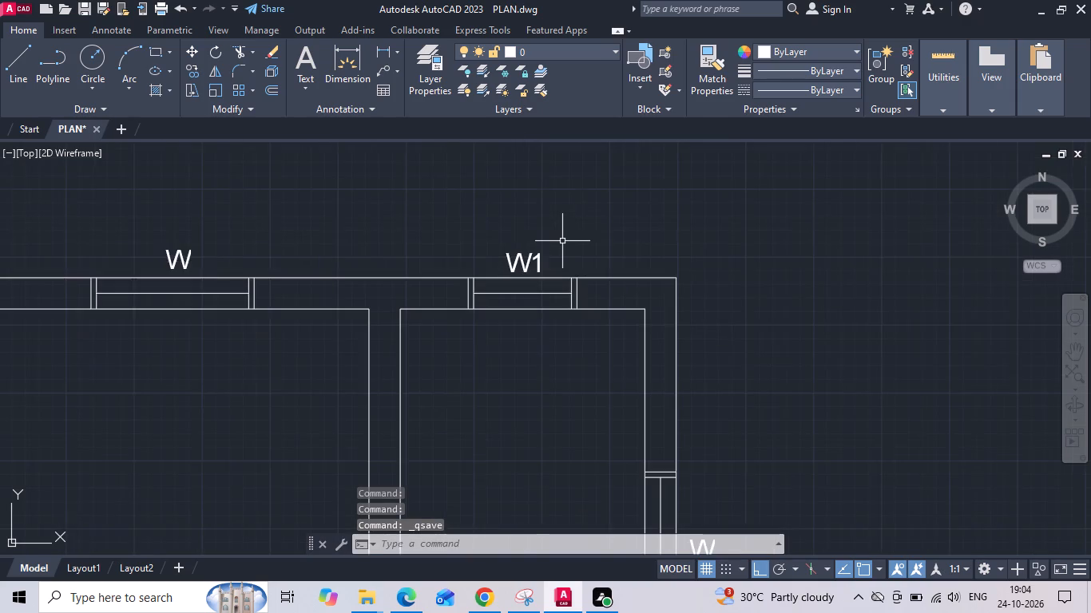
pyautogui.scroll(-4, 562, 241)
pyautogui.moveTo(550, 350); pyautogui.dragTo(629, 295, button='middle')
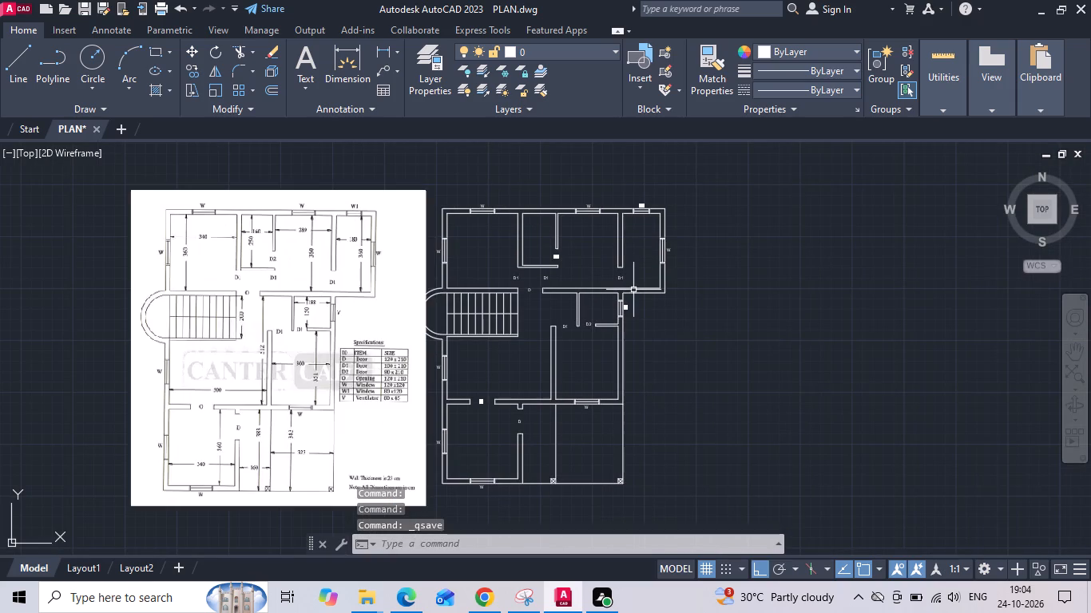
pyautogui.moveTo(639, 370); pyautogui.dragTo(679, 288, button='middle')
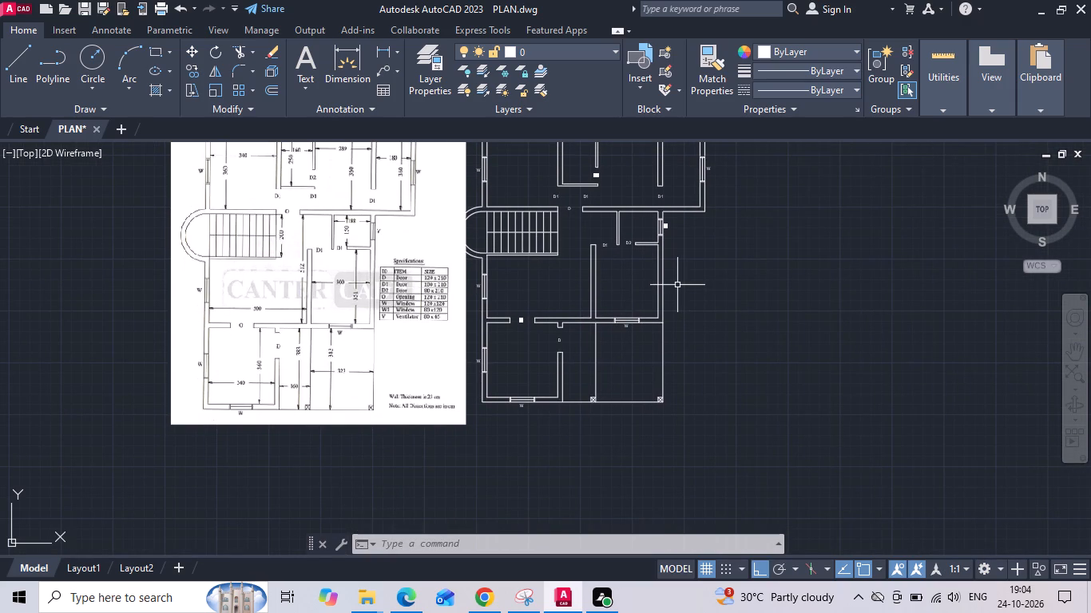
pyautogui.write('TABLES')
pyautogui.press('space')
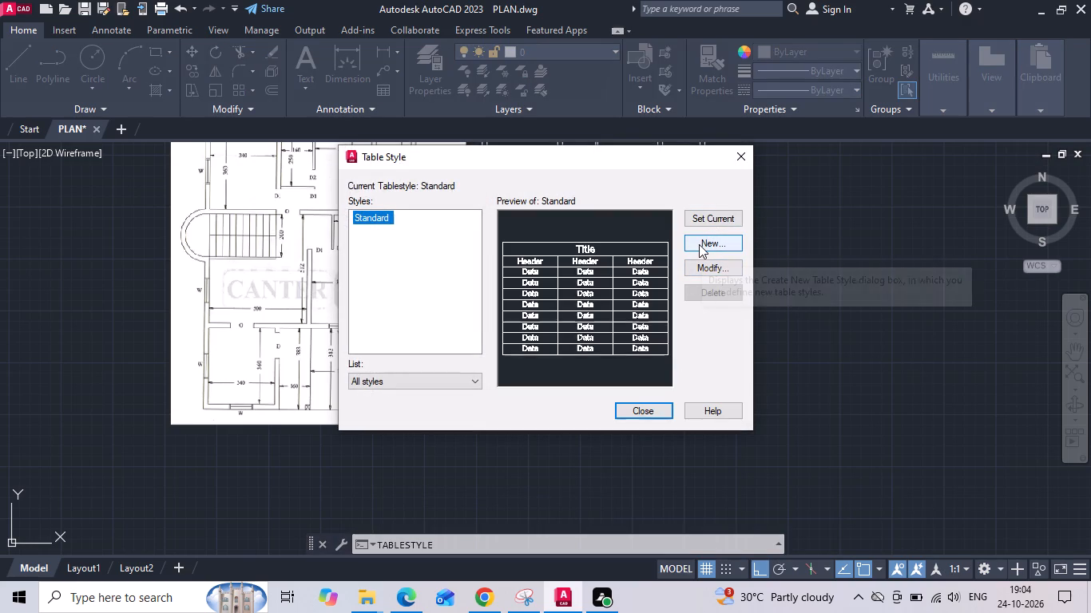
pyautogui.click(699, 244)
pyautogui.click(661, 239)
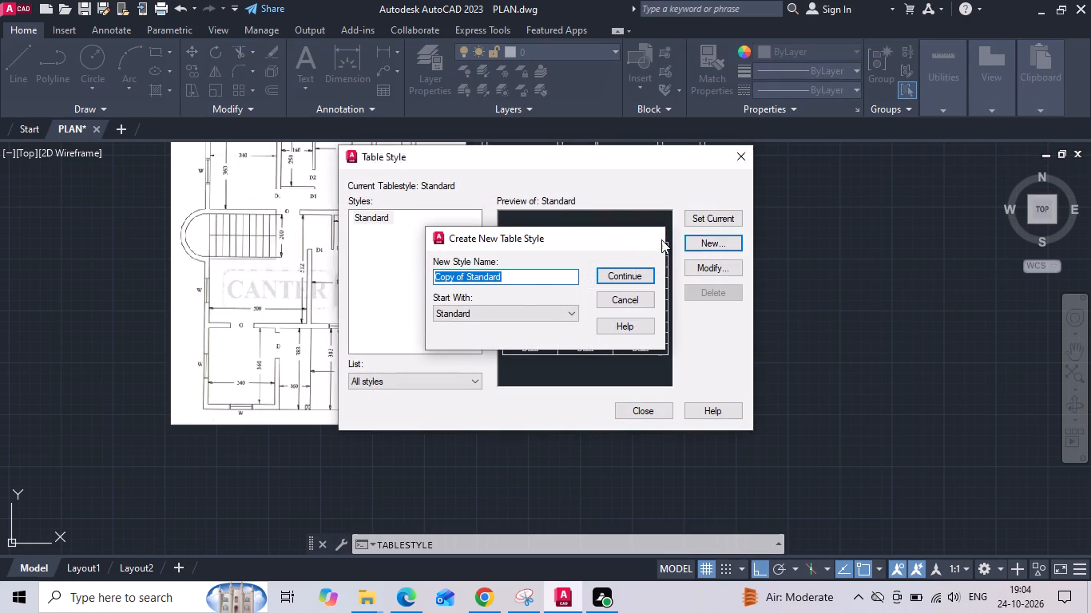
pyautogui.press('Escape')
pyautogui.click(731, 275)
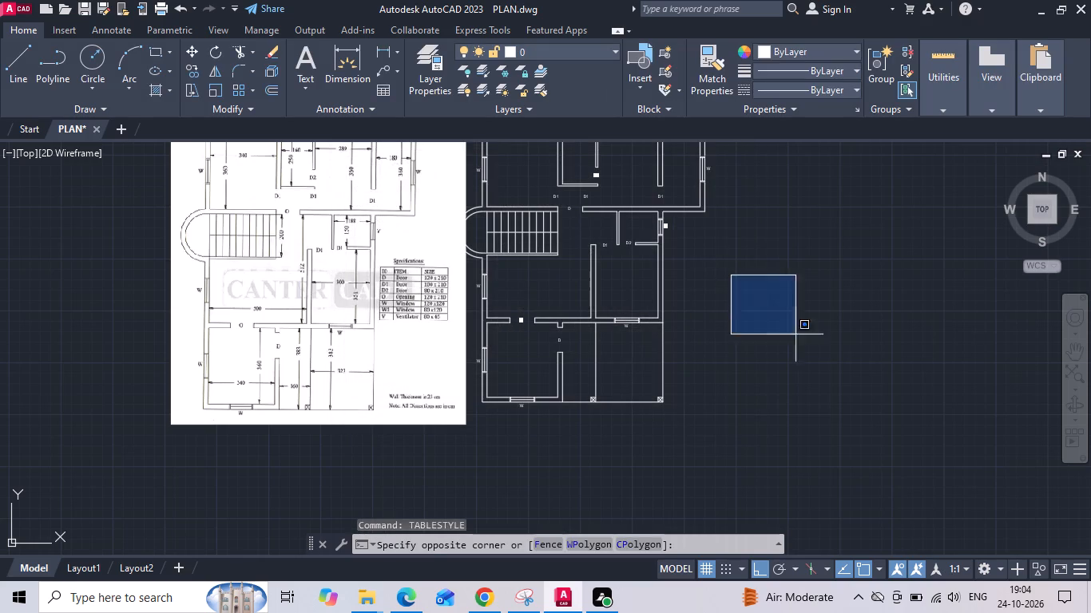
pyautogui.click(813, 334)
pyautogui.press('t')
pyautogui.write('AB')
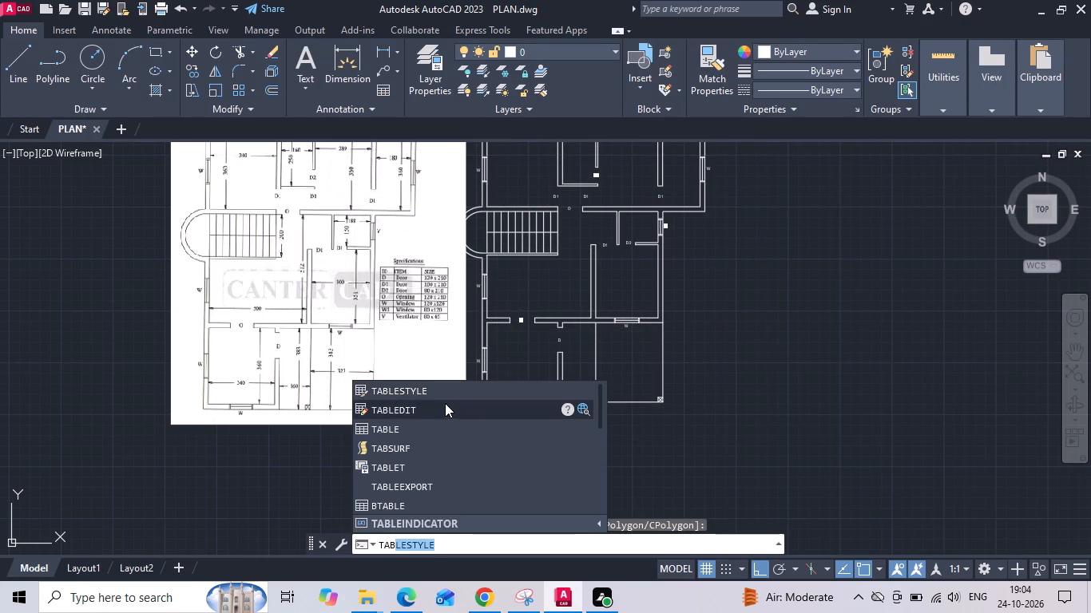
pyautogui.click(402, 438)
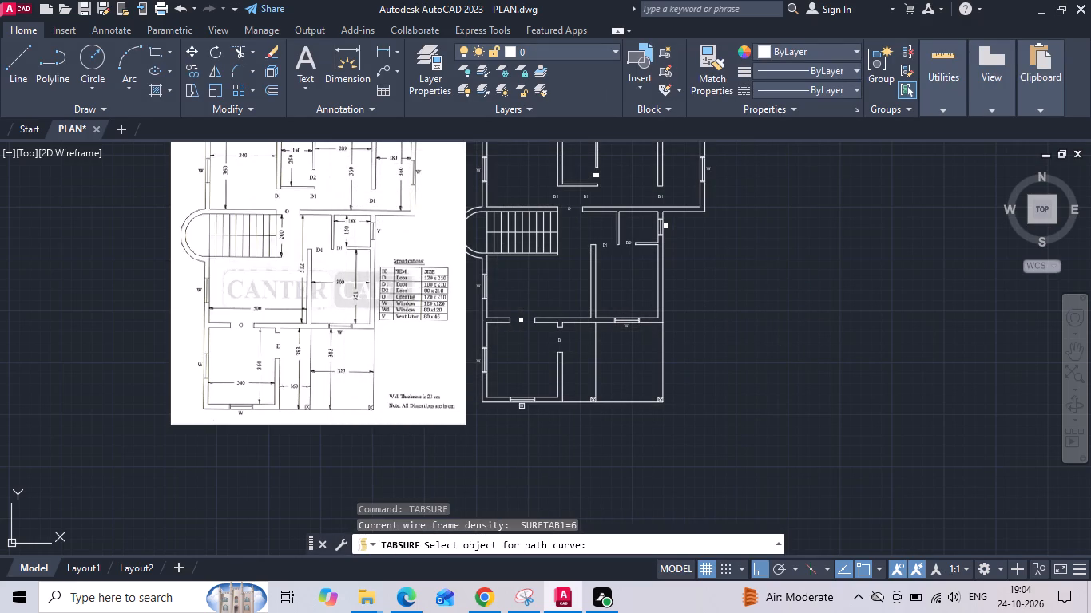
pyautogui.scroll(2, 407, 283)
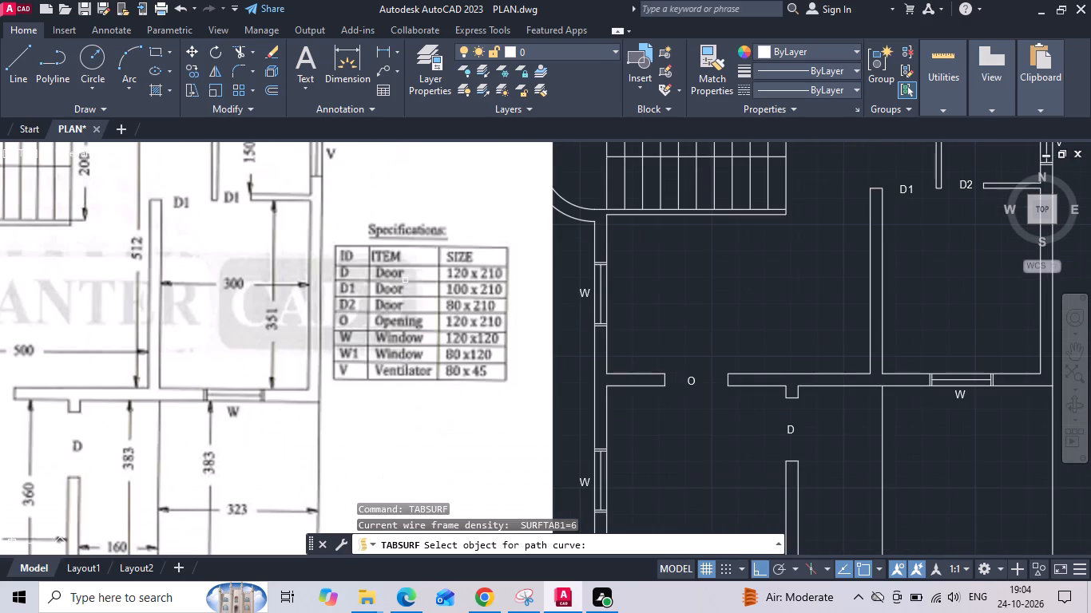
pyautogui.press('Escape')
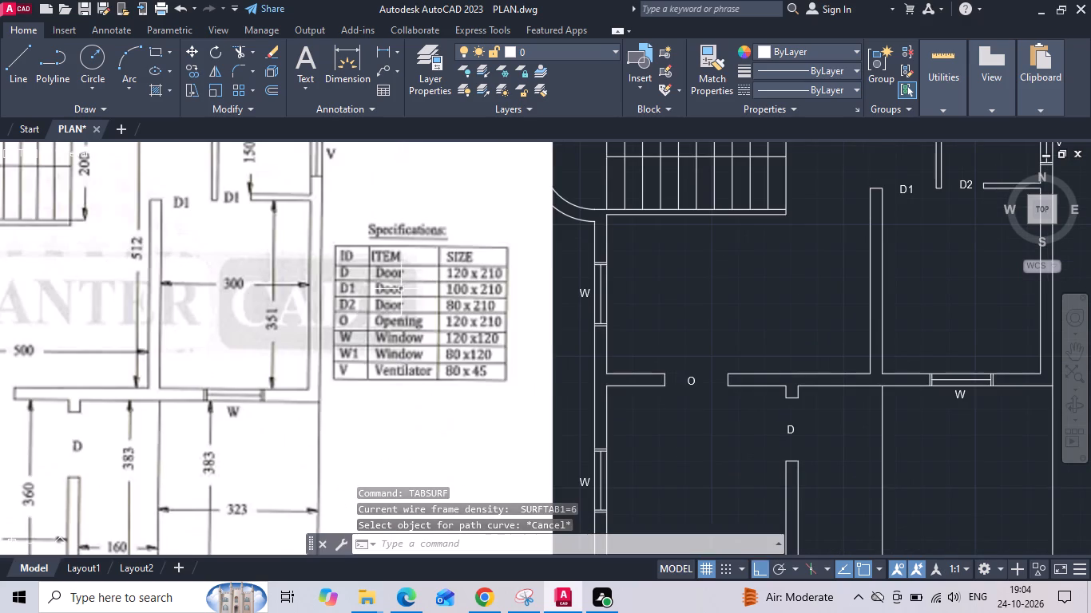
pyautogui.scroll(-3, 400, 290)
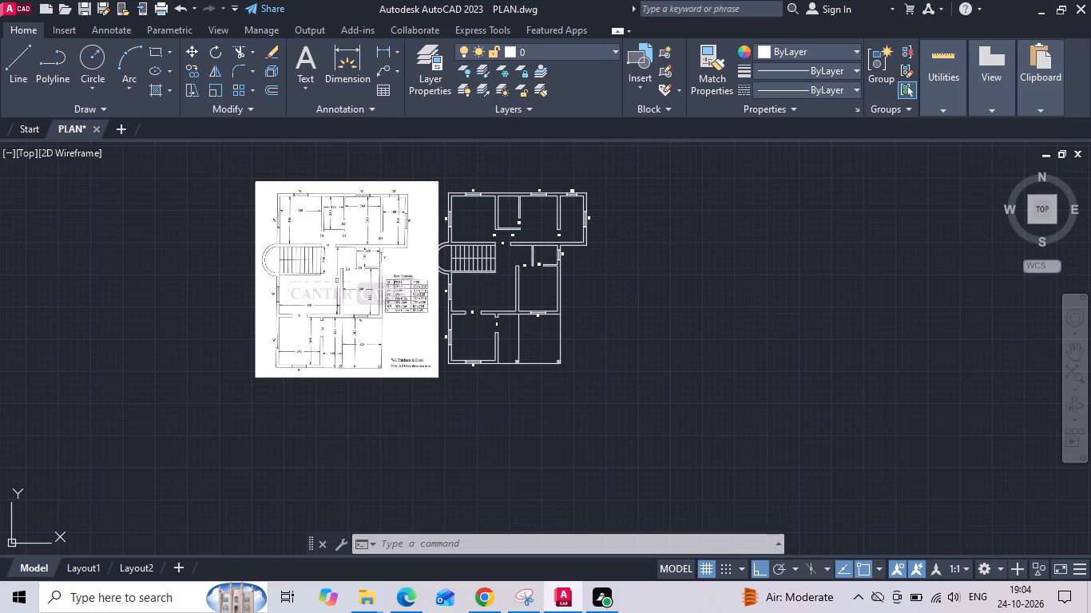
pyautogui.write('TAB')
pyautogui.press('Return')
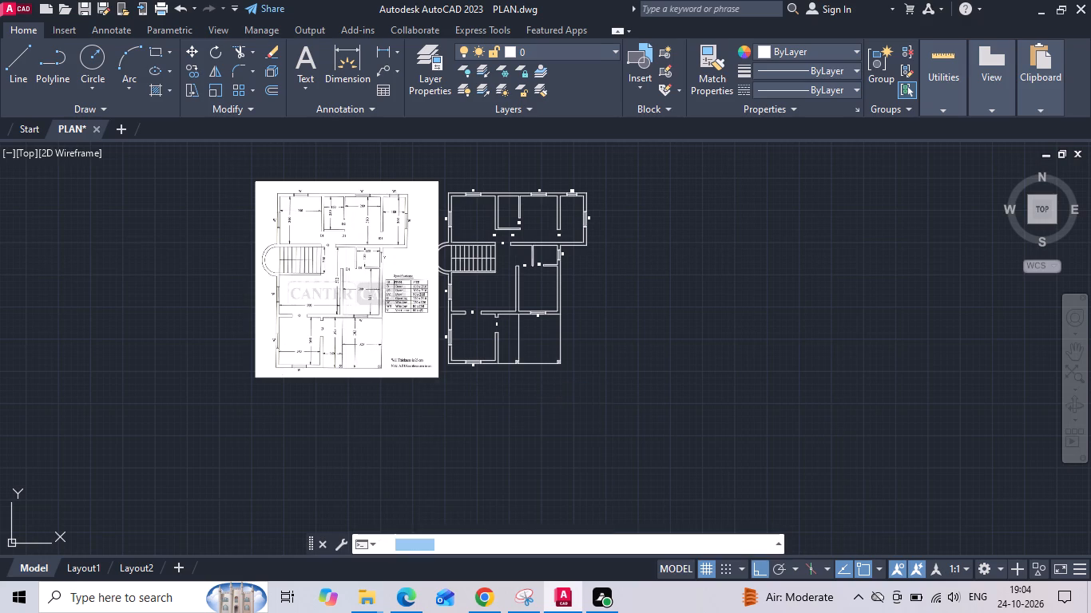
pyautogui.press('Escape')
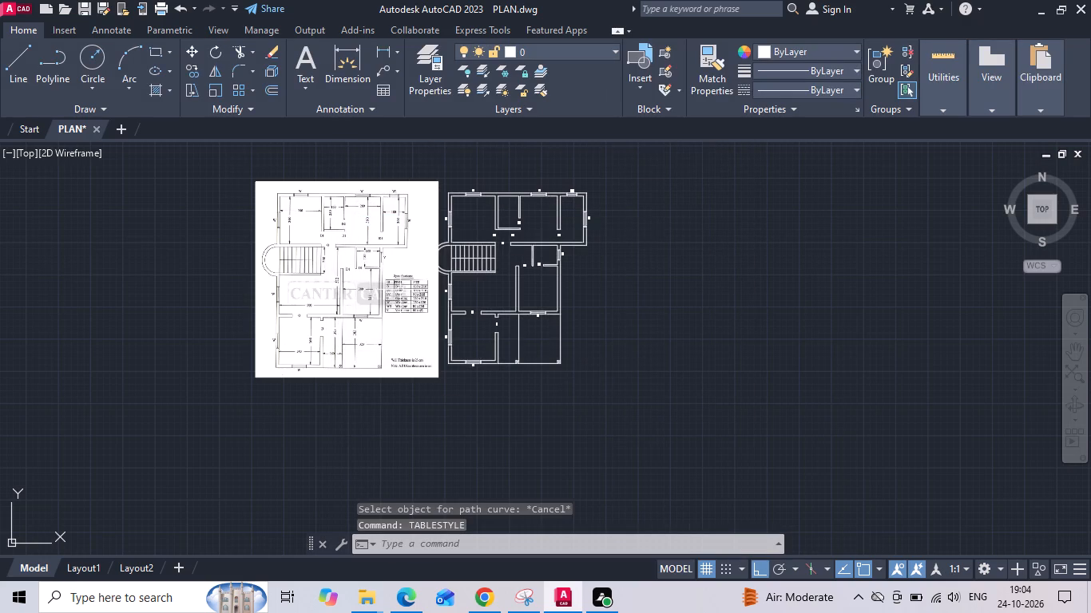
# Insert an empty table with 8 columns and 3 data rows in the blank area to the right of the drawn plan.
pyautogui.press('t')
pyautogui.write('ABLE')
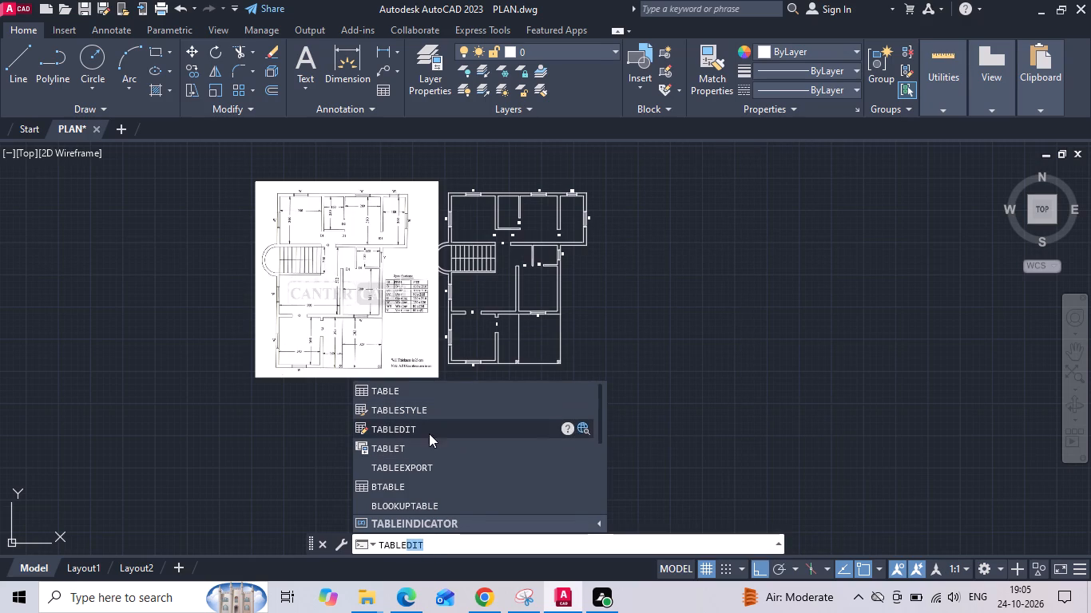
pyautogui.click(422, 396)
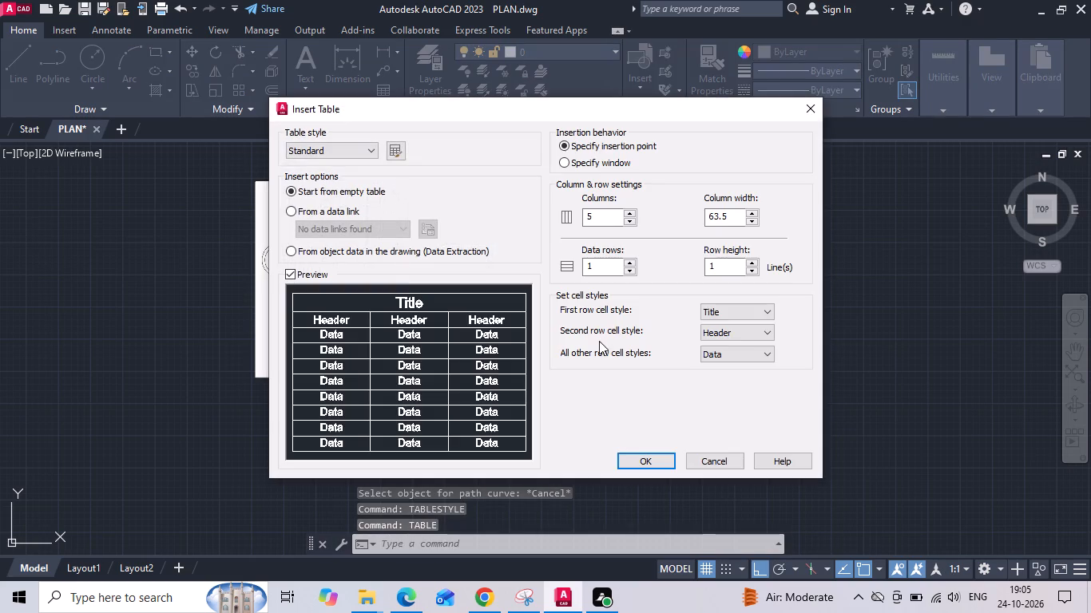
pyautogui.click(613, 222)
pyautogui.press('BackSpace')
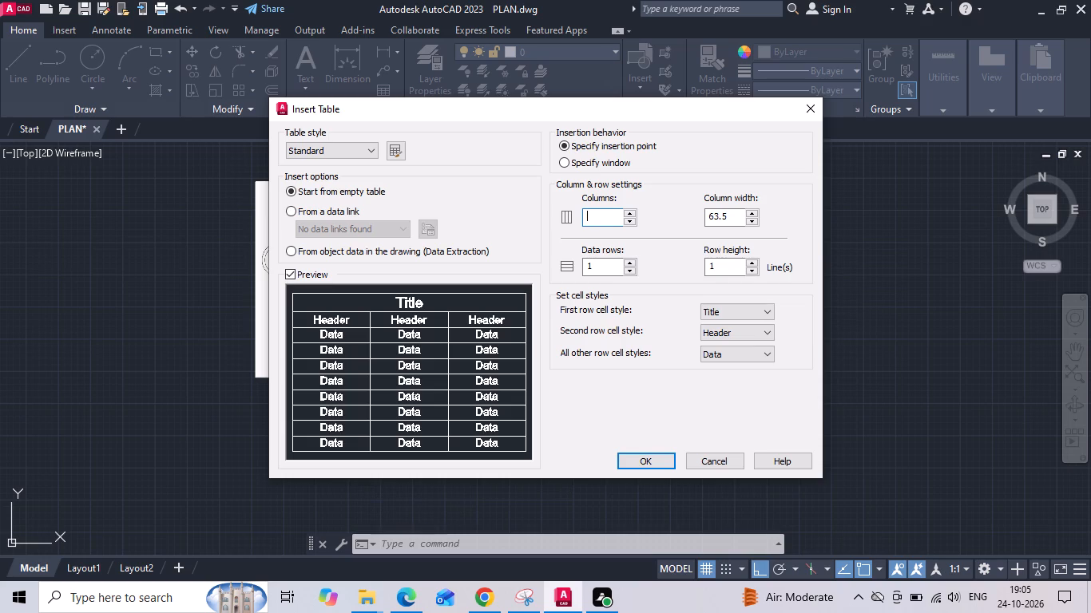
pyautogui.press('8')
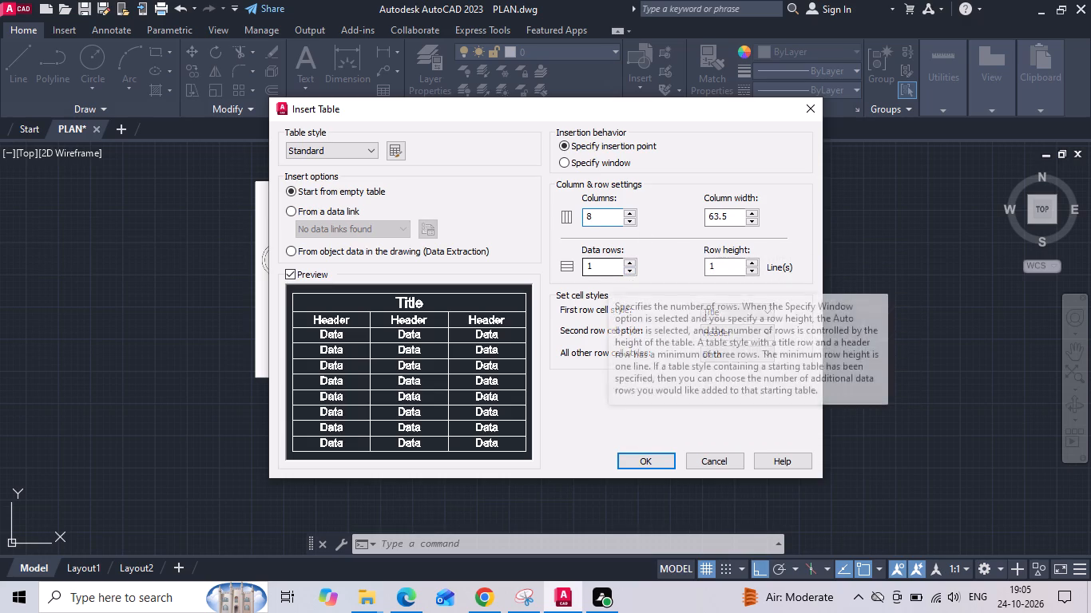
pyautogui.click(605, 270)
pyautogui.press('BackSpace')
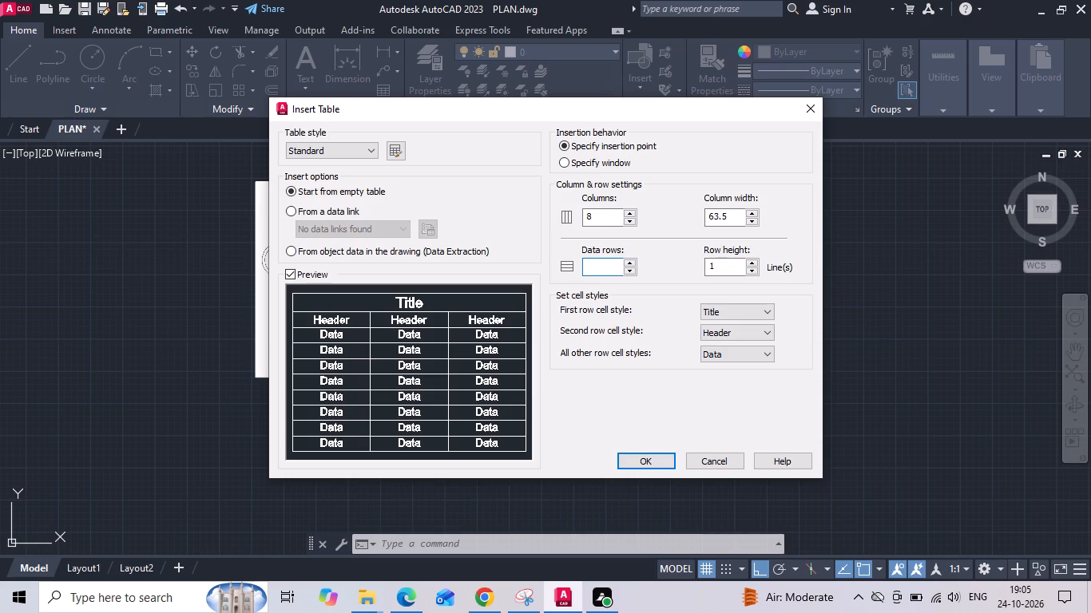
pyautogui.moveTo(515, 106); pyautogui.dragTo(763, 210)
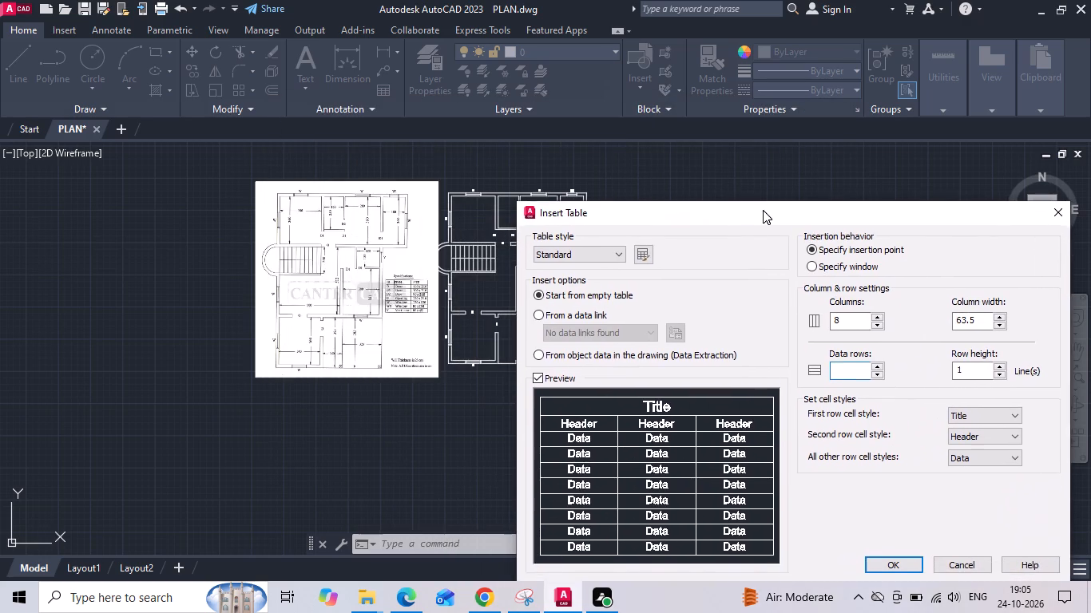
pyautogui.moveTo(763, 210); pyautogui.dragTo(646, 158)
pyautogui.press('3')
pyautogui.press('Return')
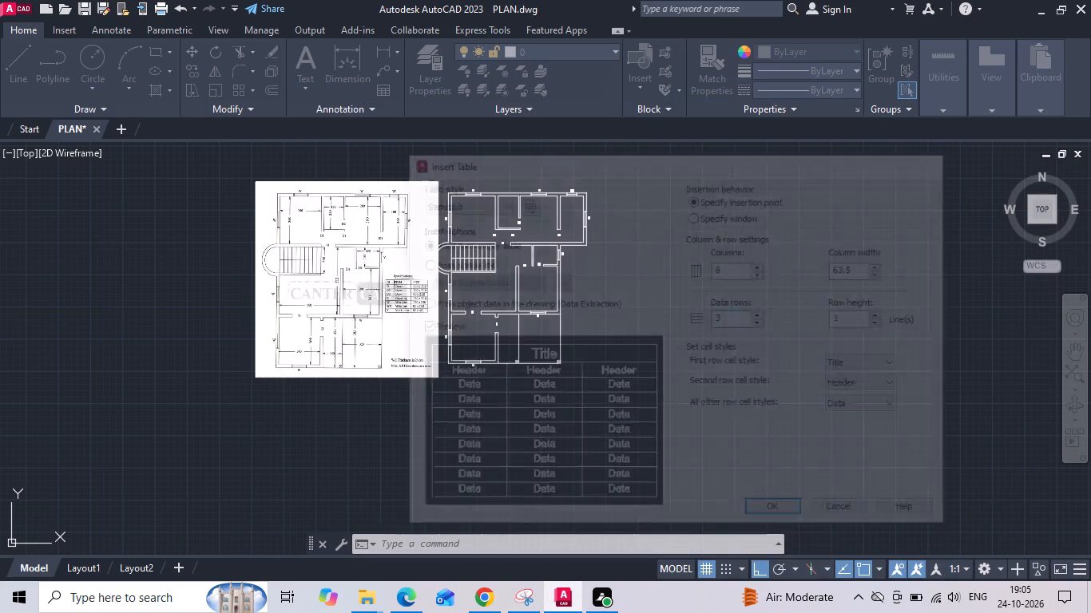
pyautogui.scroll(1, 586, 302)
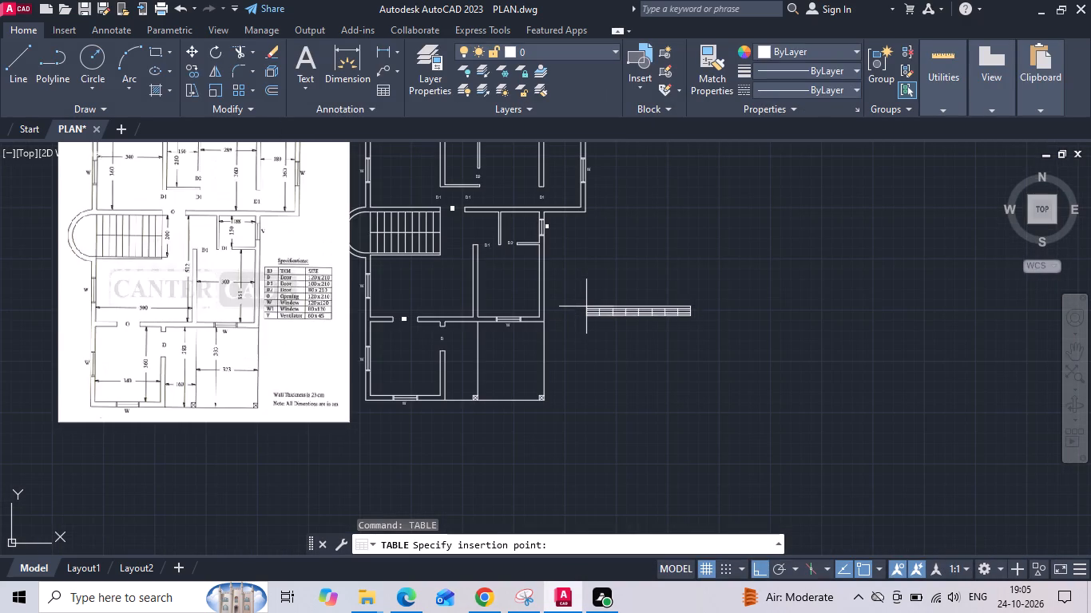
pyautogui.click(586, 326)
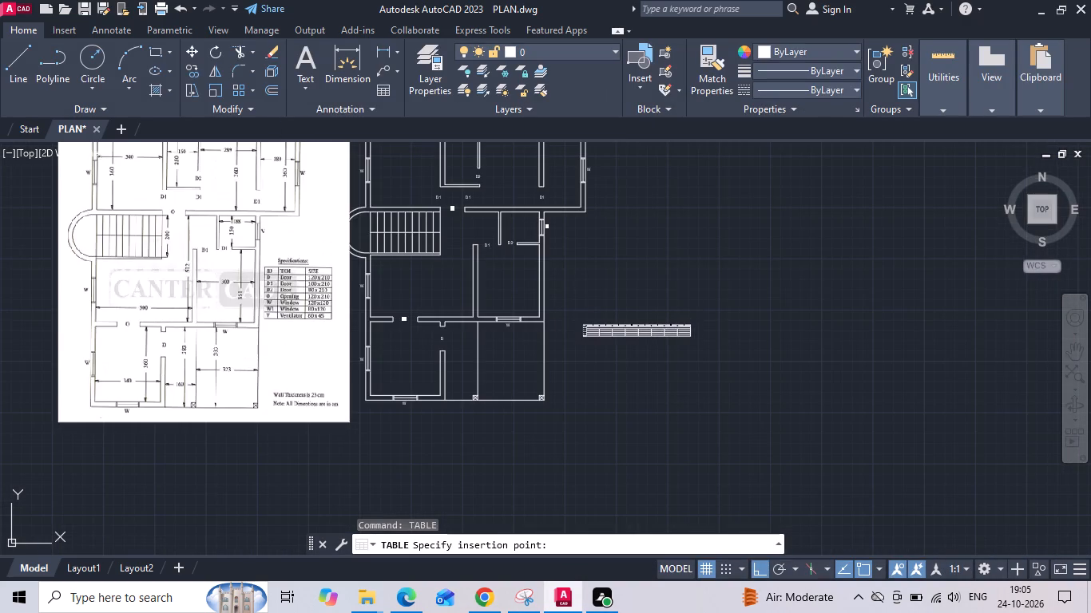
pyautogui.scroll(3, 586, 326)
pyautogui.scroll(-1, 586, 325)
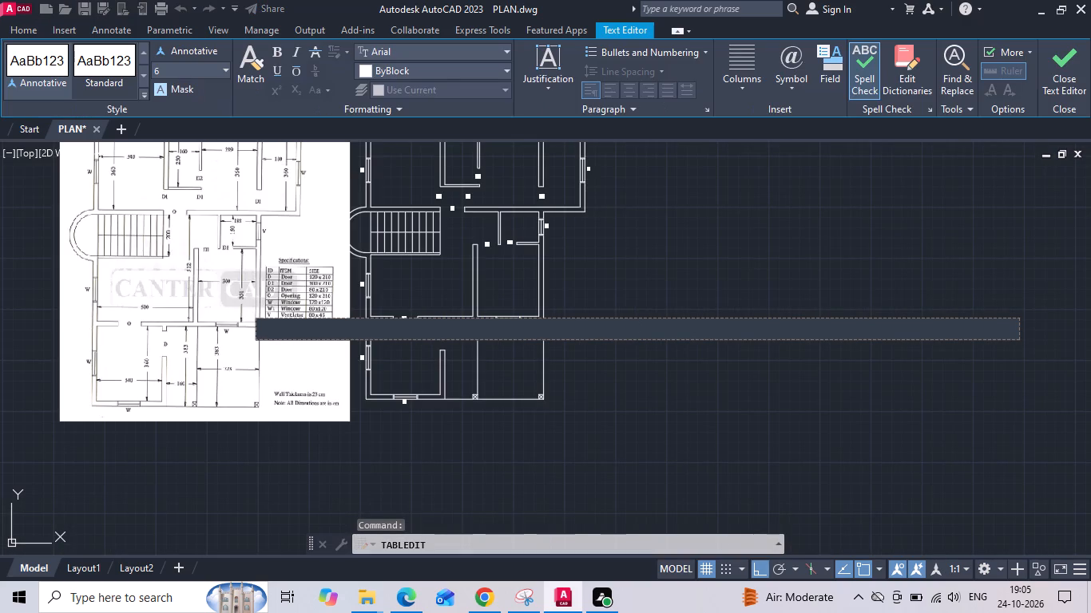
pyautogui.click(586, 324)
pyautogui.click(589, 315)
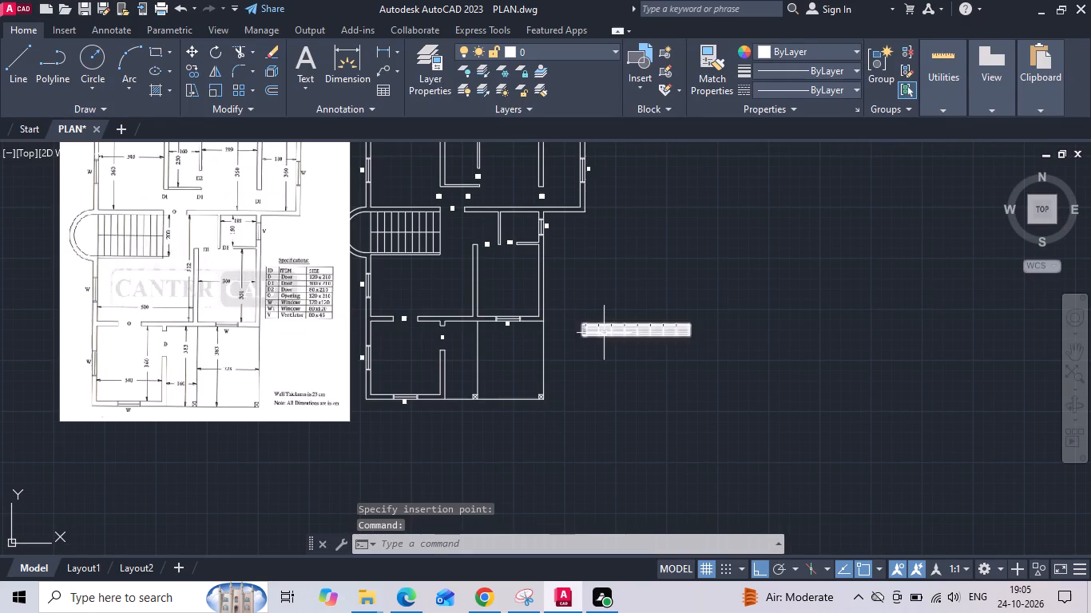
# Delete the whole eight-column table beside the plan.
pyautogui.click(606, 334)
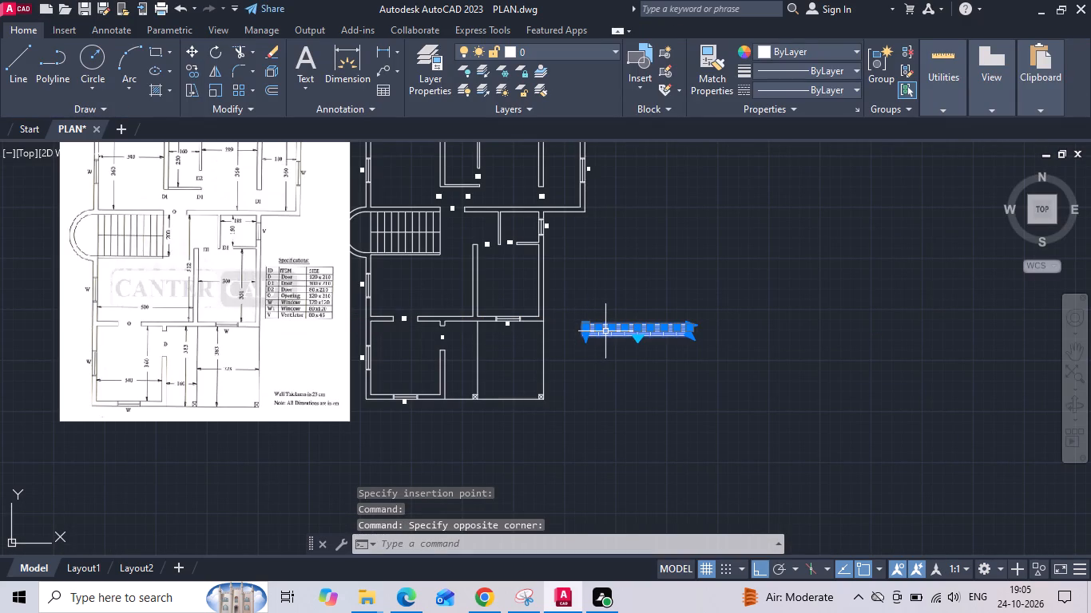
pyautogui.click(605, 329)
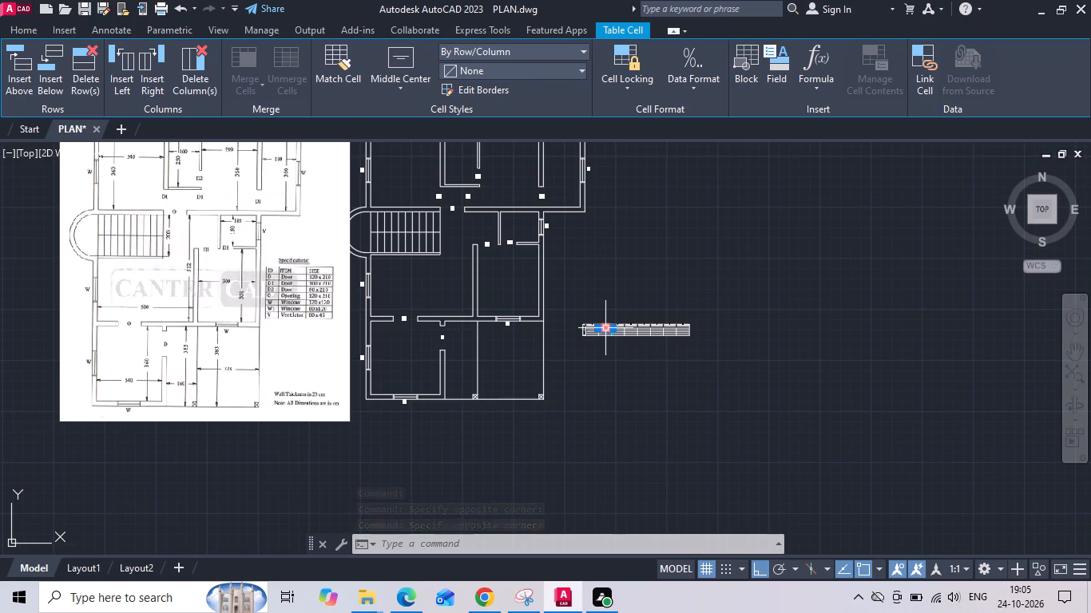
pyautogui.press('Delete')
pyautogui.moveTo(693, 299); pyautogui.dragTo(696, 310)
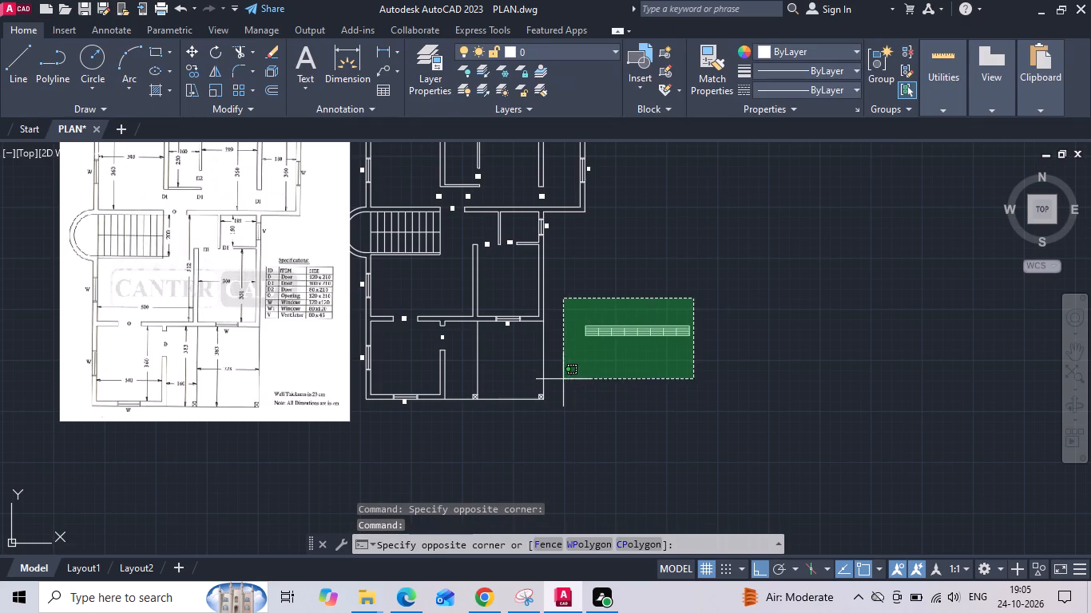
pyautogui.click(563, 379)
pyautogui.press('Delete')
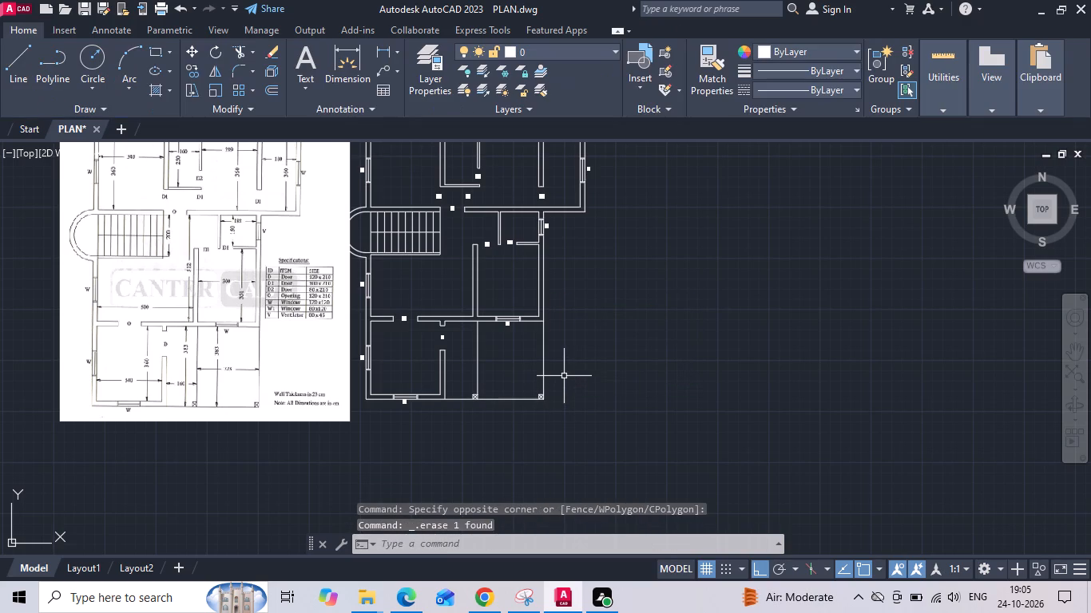
# Set the column count for the specifications table to 3.
pyautogui.scroll(2, 294, 290)
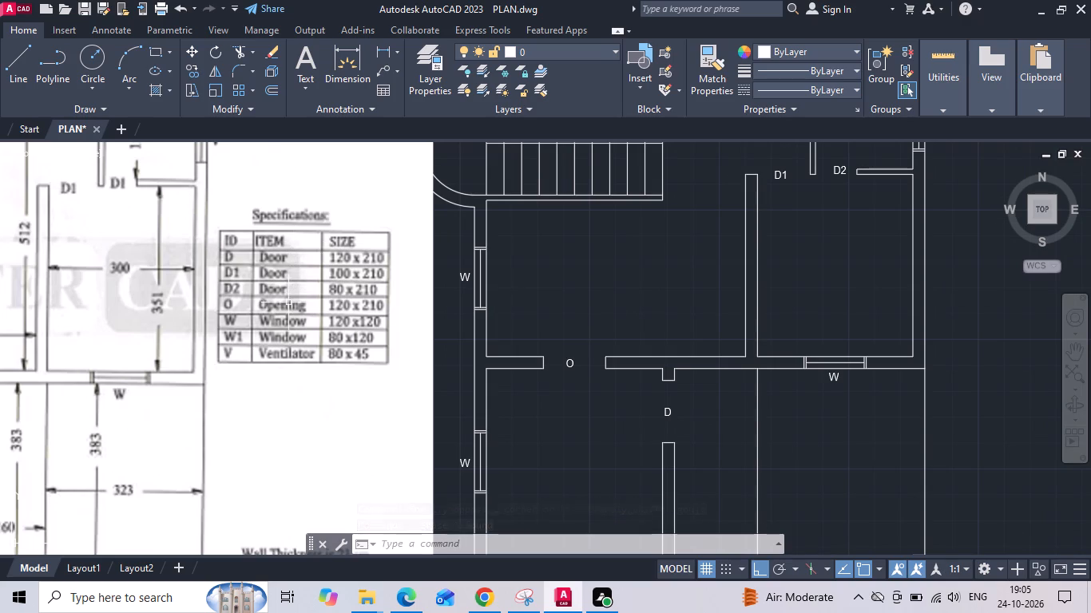
pyautogui.press('t')
pyautogui.write('ABL')
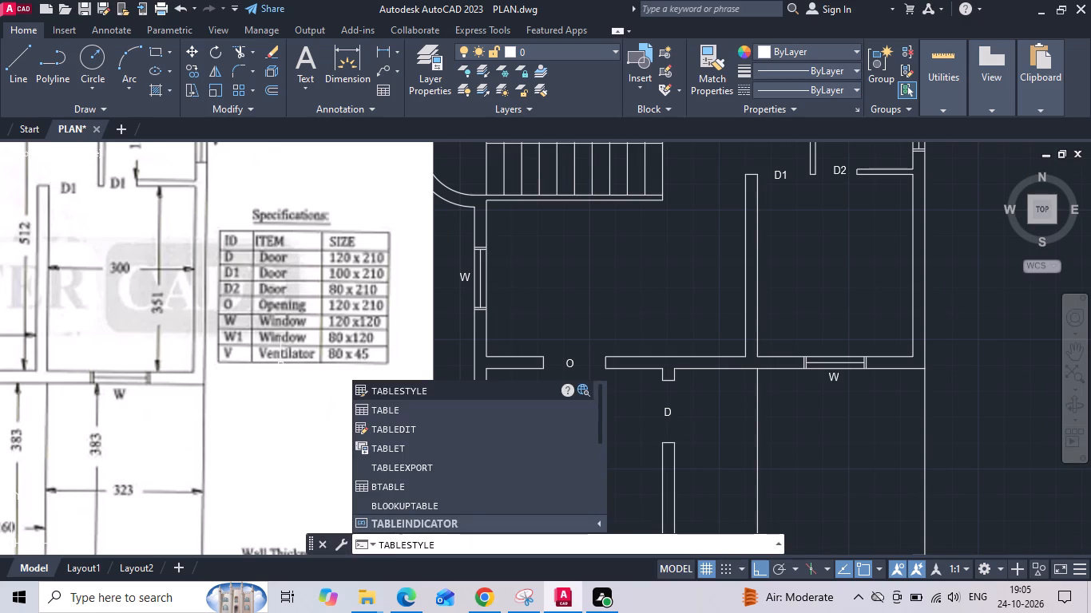
pyautogui.click(375, 406)
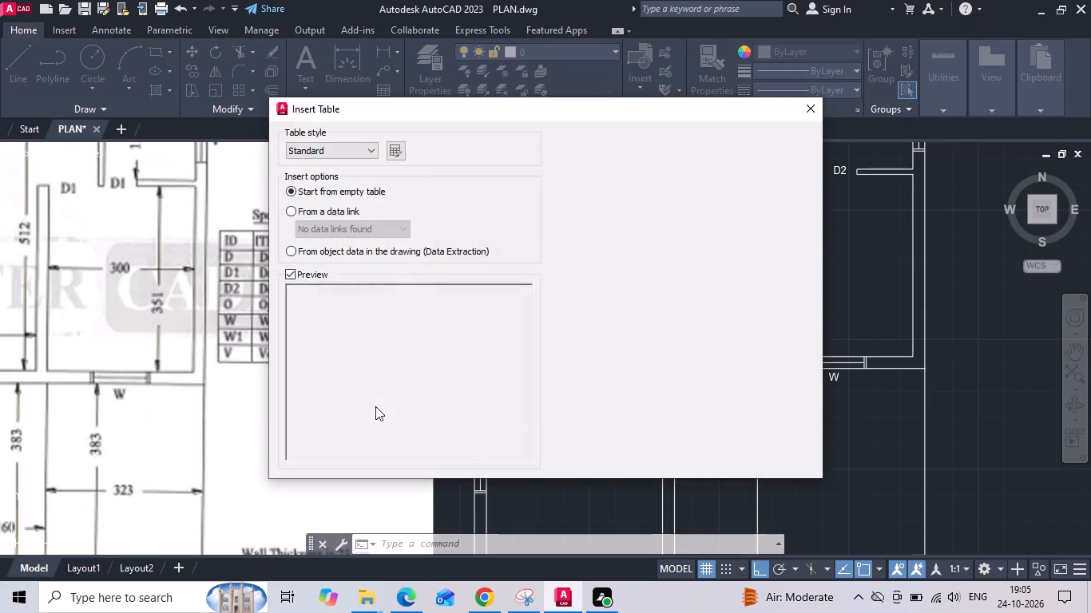
pyautogui.click(594, 214)
pyautogui.press('BackSpace')
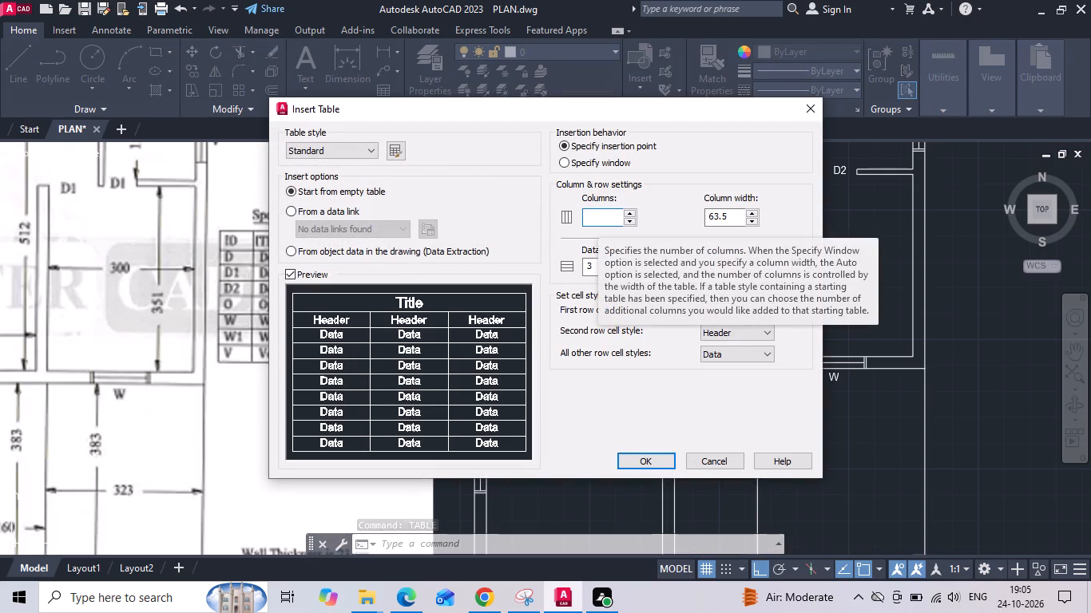
pyautogui.press('3')
pyautogui.press('Return')
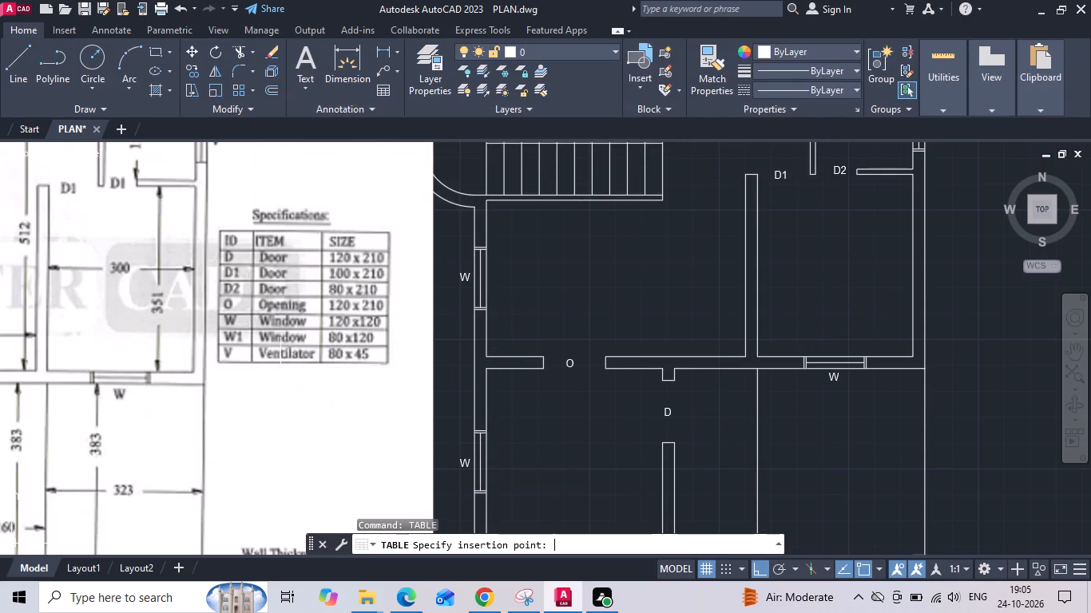
pyautogui.press('Escape')
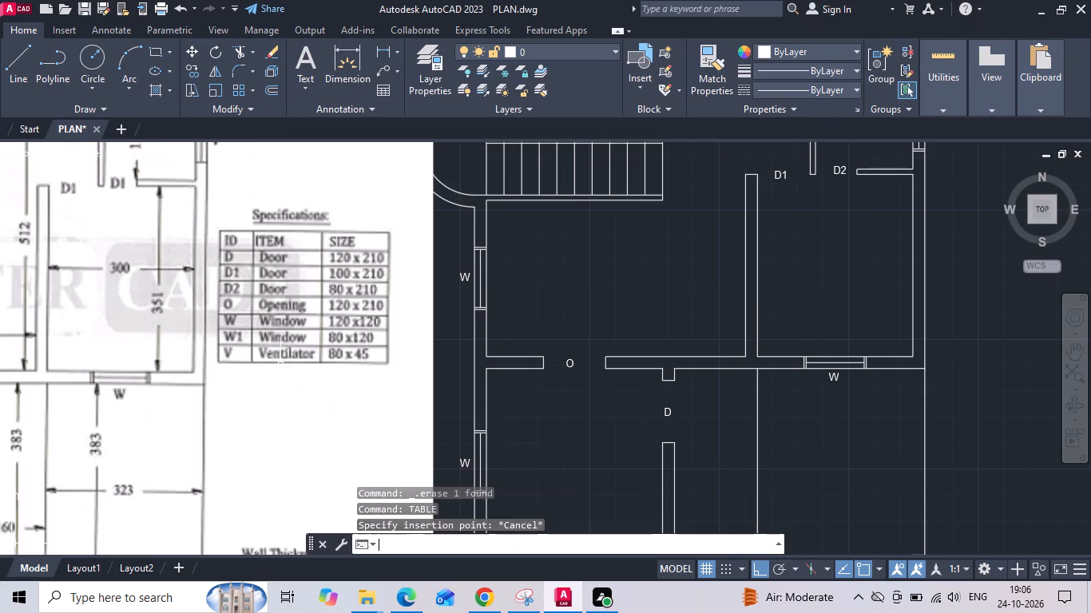
# Insert the empty specifications table with 8 data rows in the blank area just right of the 300 room's outer wall.
pyautogui.write('TAB')
pyautogui.press('l')
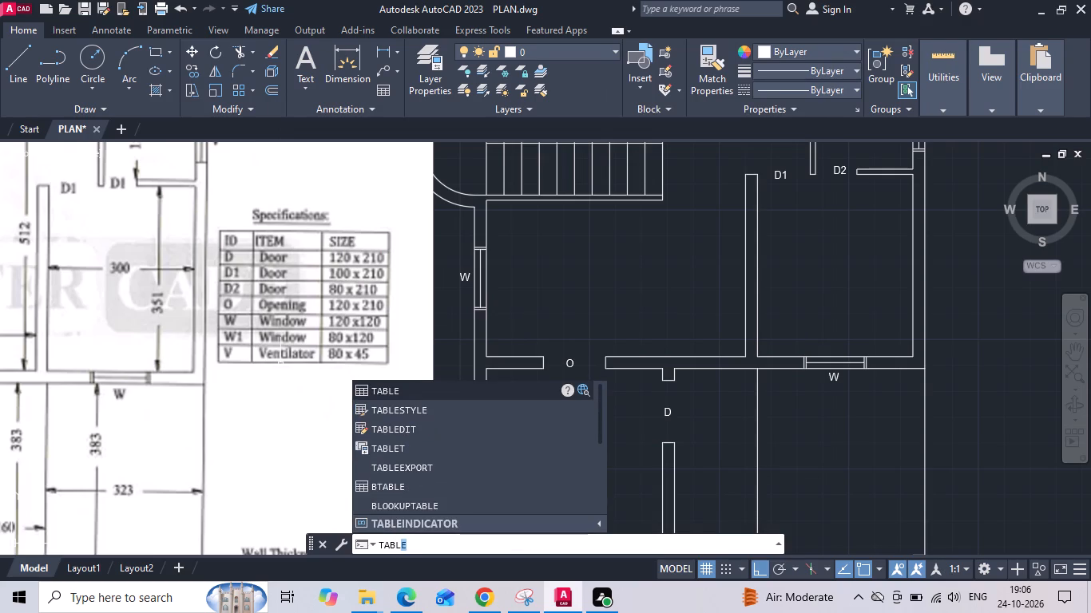
pyautogui.press('r')
pyautogui.press('BackSpace')
pyautogui.press('e')
pyautogui.press('Return')
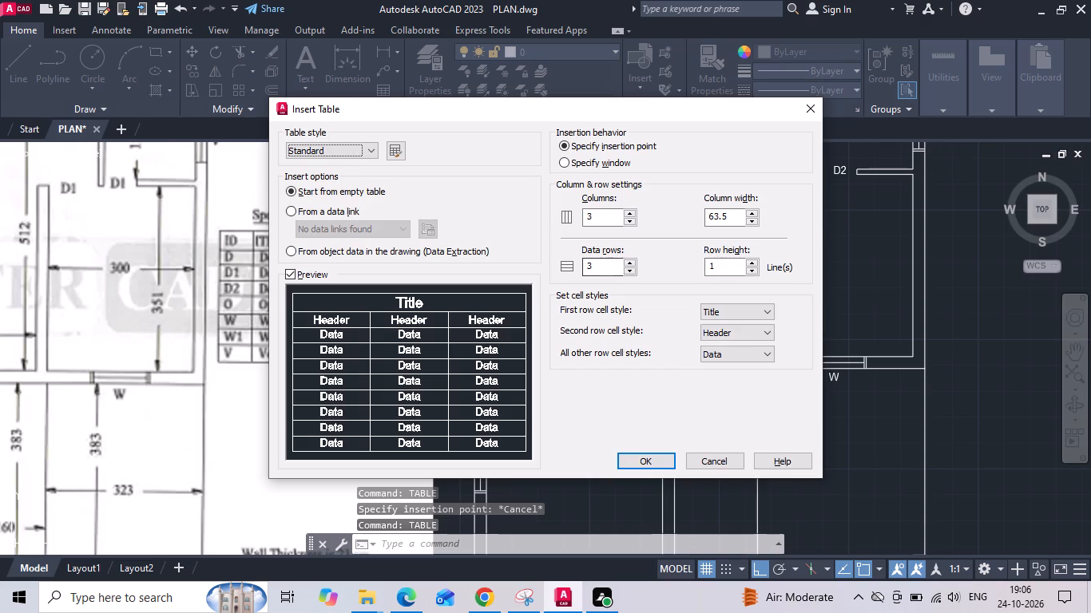
pyautogui.click(605, 264)
pyautogui.press('BackSpace')
pyautogui.press('8')
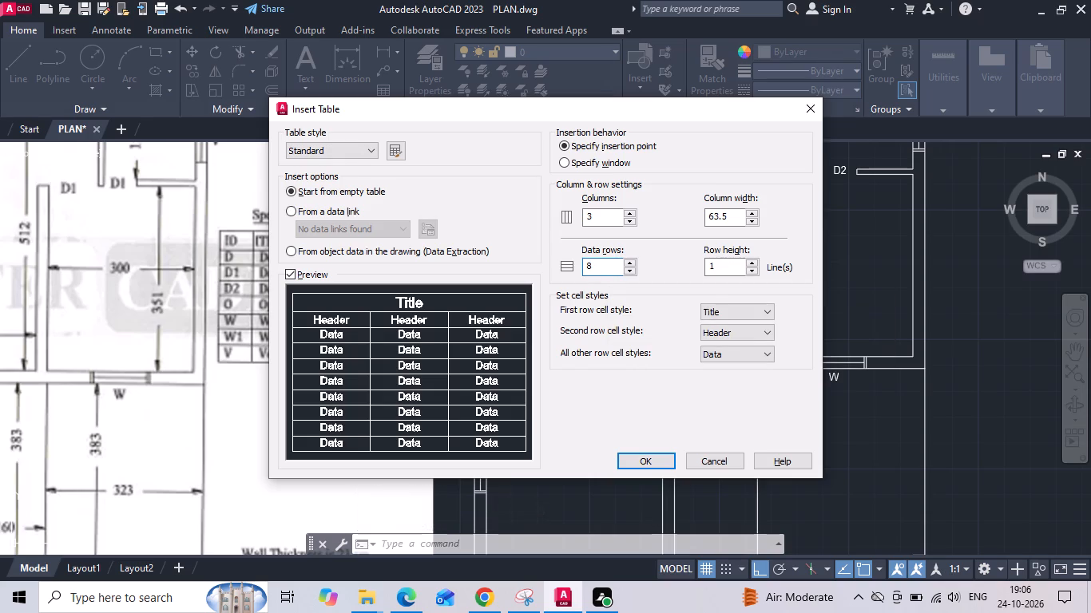
pyautogui.click(647, 462)
pyautogui.scroll(-1, 610, 322)
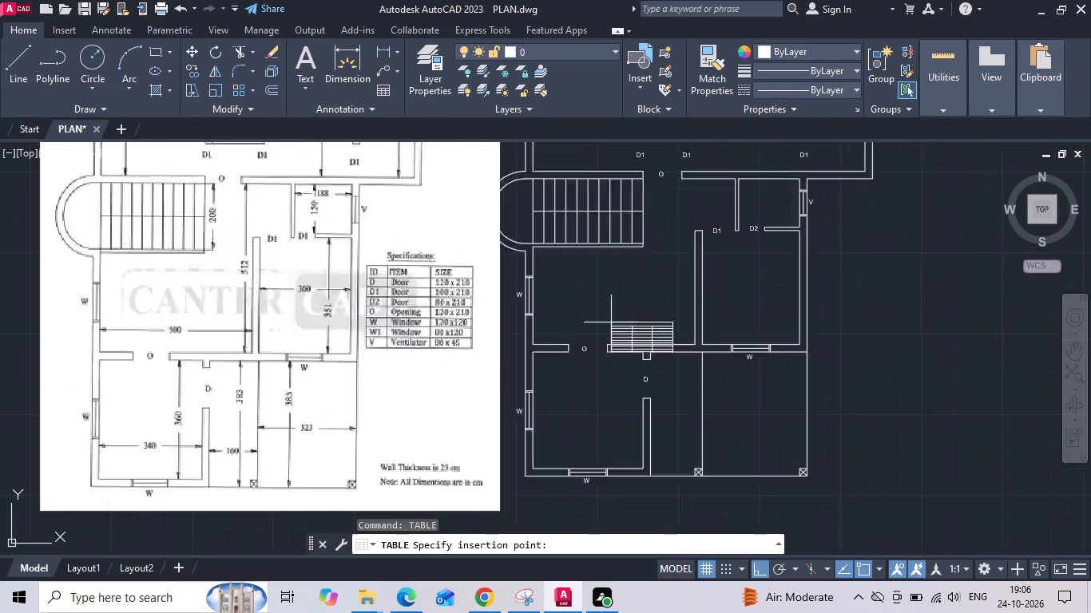
pyautogui.scroll(-1, 609, 322)
pyautogui.scroll(2, 787, 329)
pyautogui.click(696, 246)
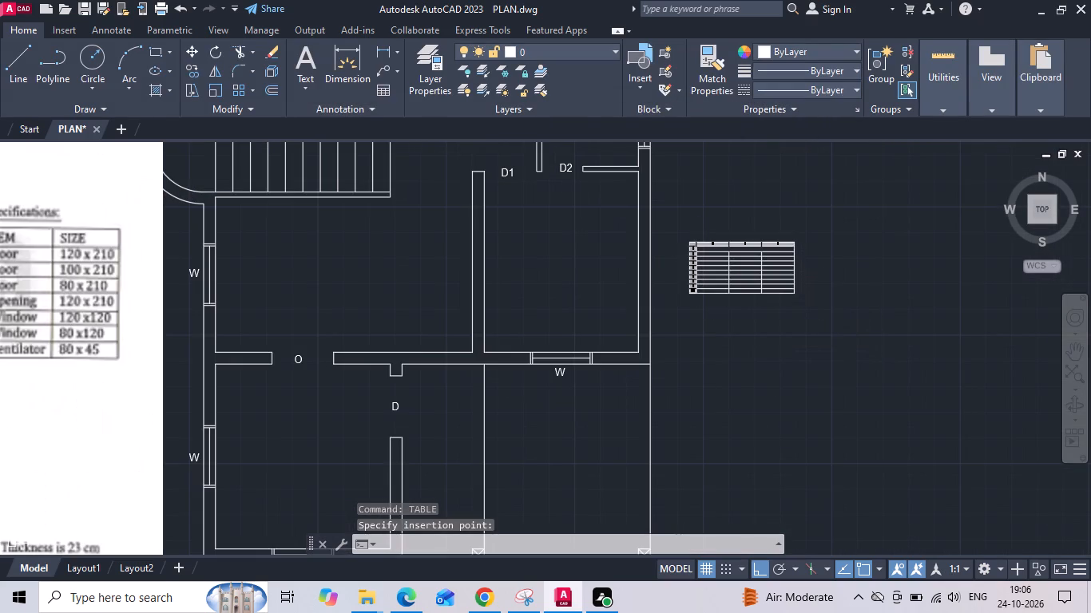
pyautogui.press('Escape')
# Stretch the specifications table uniformly, making its rows about three times as tall and its columns about twice as wide.
pyautogui.moveTo(680, 227); pyautogui.dragTo(697, 267)
pyautogui.click(877, 350)
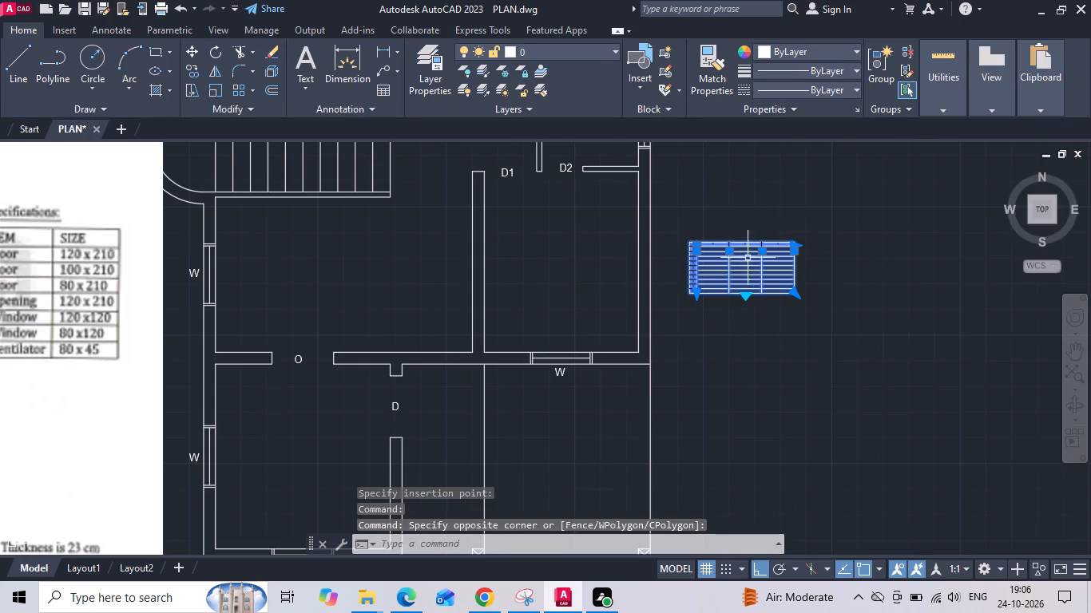
pyautogui.moveTo(797, 292); pyautogui.dragTo(805, 303)
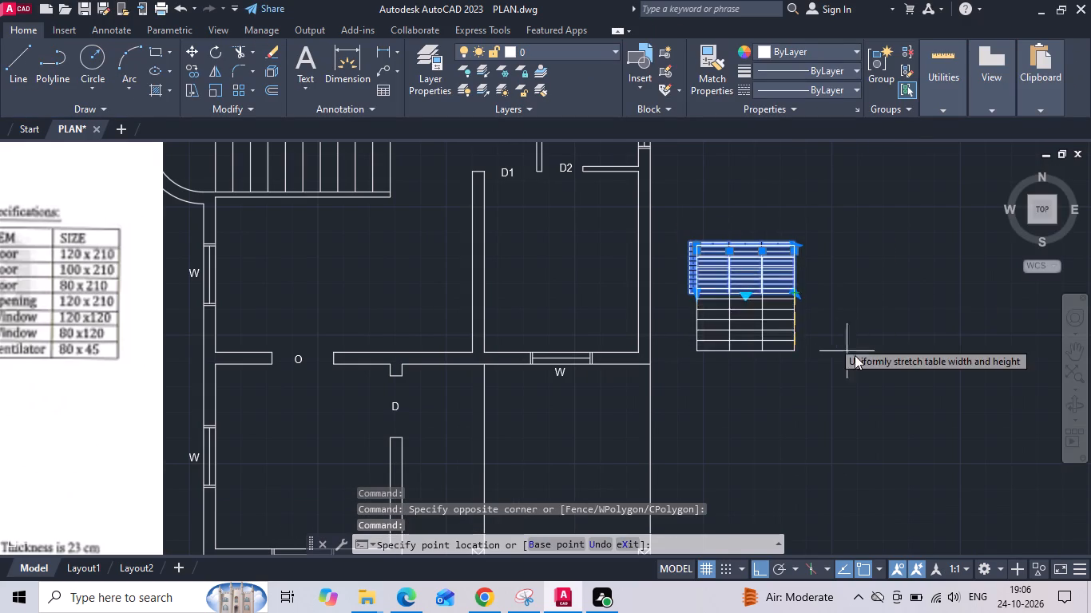
pyautogui.click(874, 394)
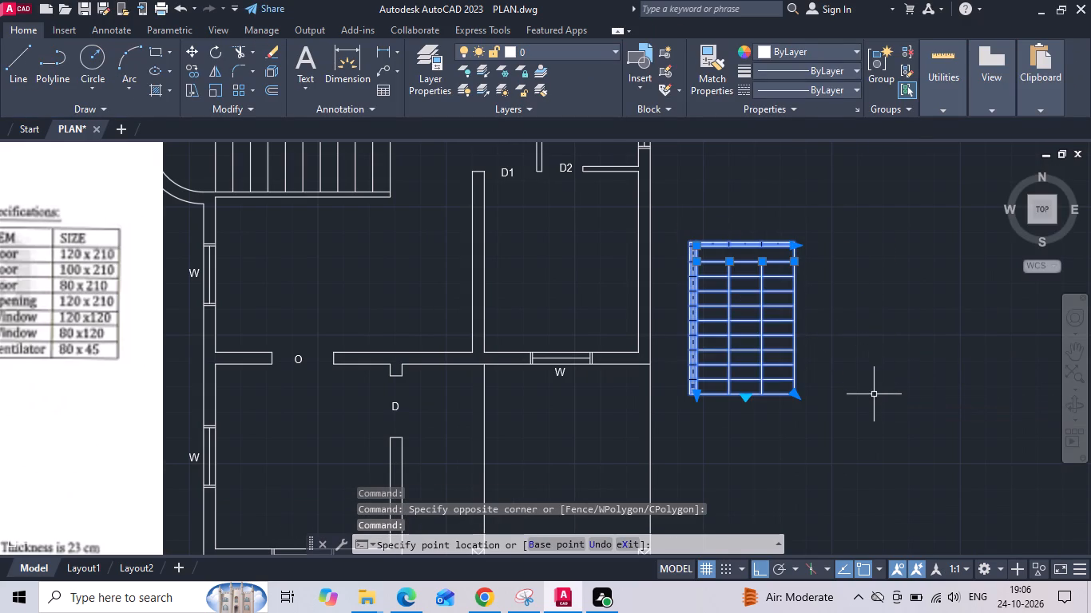
pyautogui.click(797, 244)
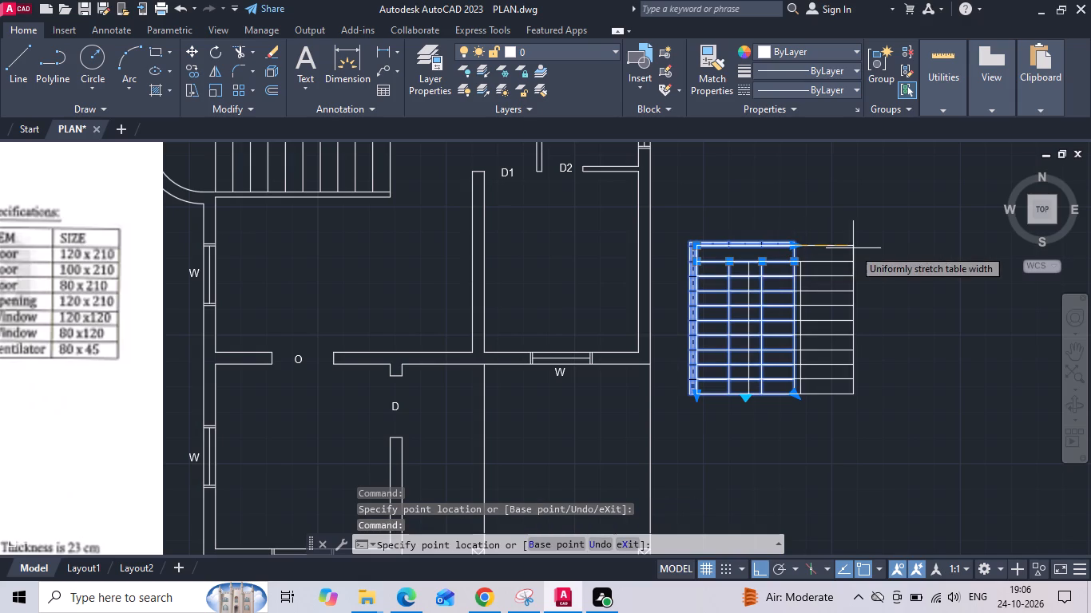
pyautogui.click(908, 247)
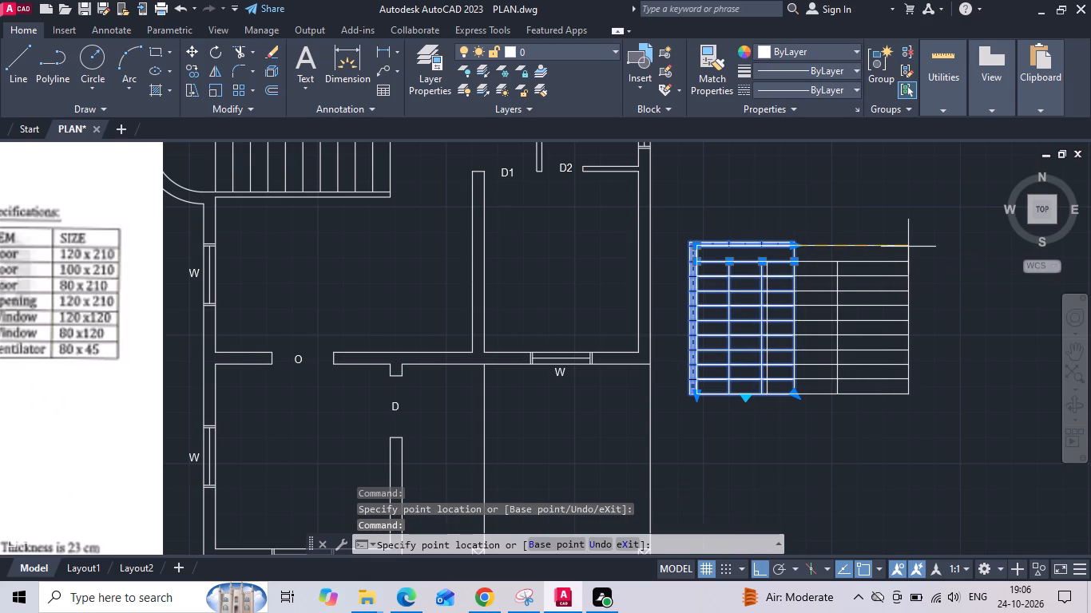
pyautogui.scroll(-3, 854, 239)
pyautogui.scroll(2, 853, 225)
pyautogui.press('Escape')
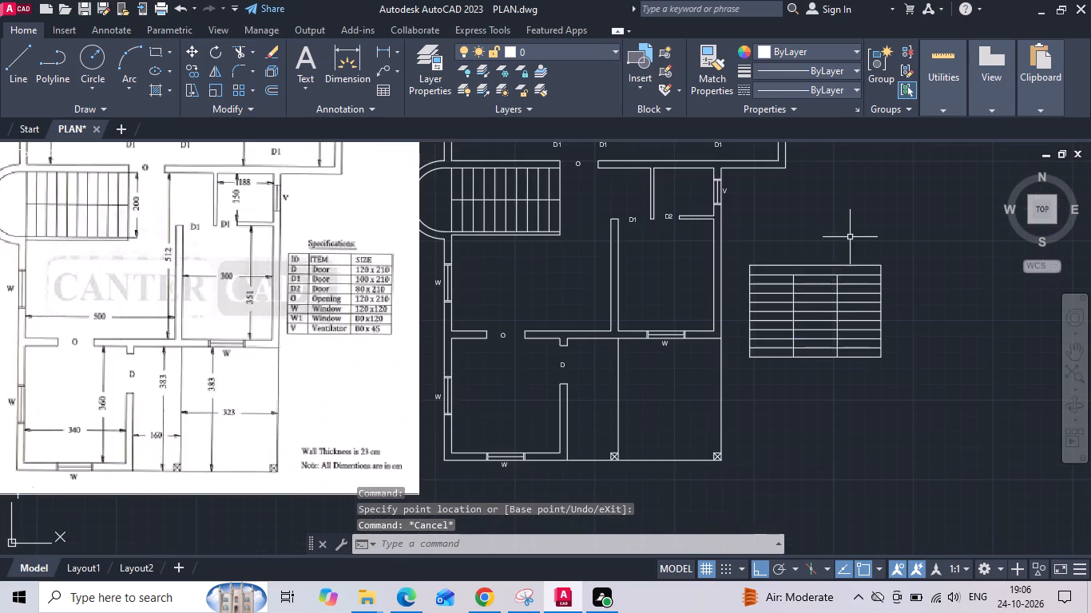
# Enter SPECIFICATIONS as the title in the merged top row of the table.
pyautogui.scroll(2, 831, 279)
pyautogui.click(809, 255)
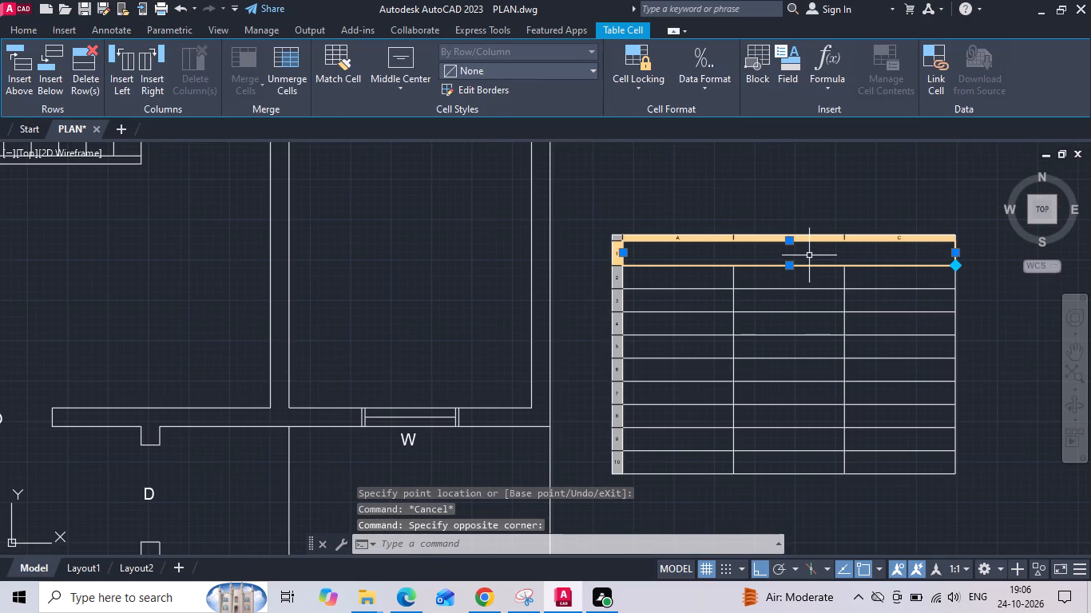
pyautogui.moveTo(809, 254); pyautogui.dragTo(921, 237, button='middle')
pyautogui.scroll(-1, 921, 237)
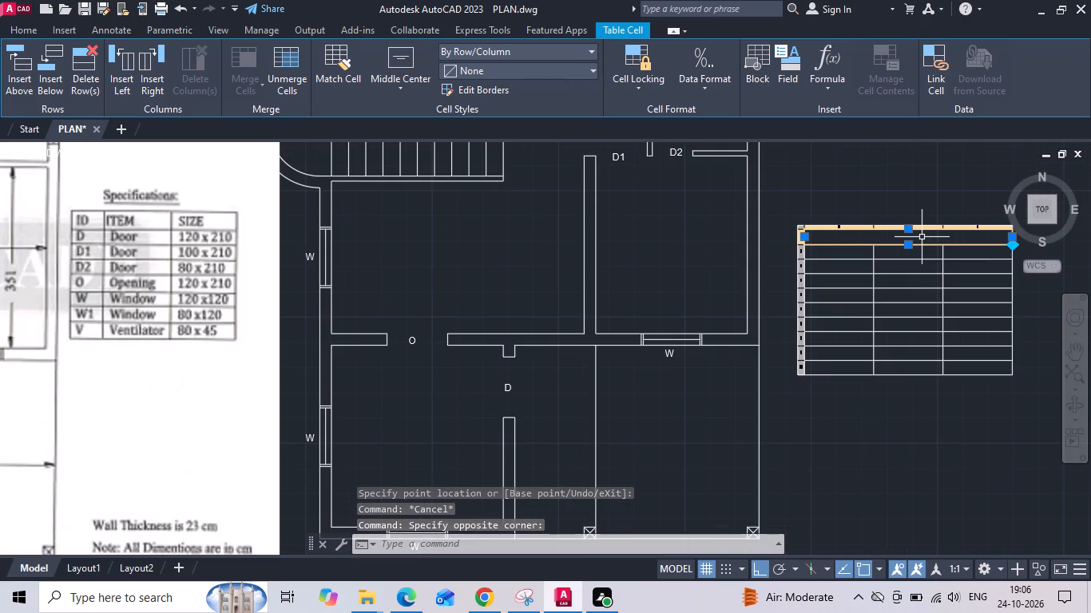
pyautogui.write('SP')
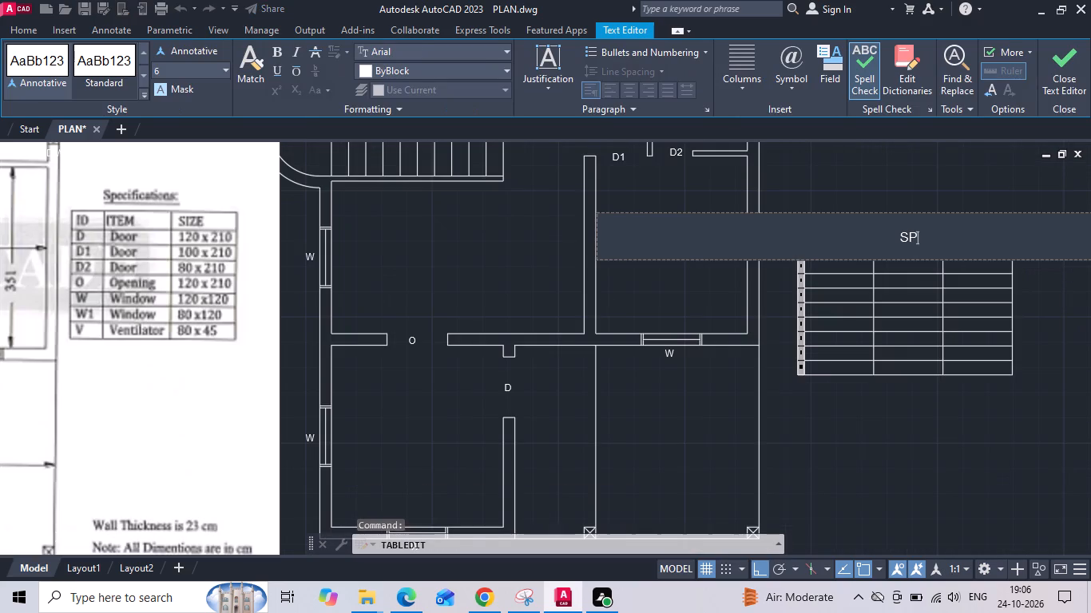
pyautogui.press('BackSpace')
pyautogui.press('BackSpace')
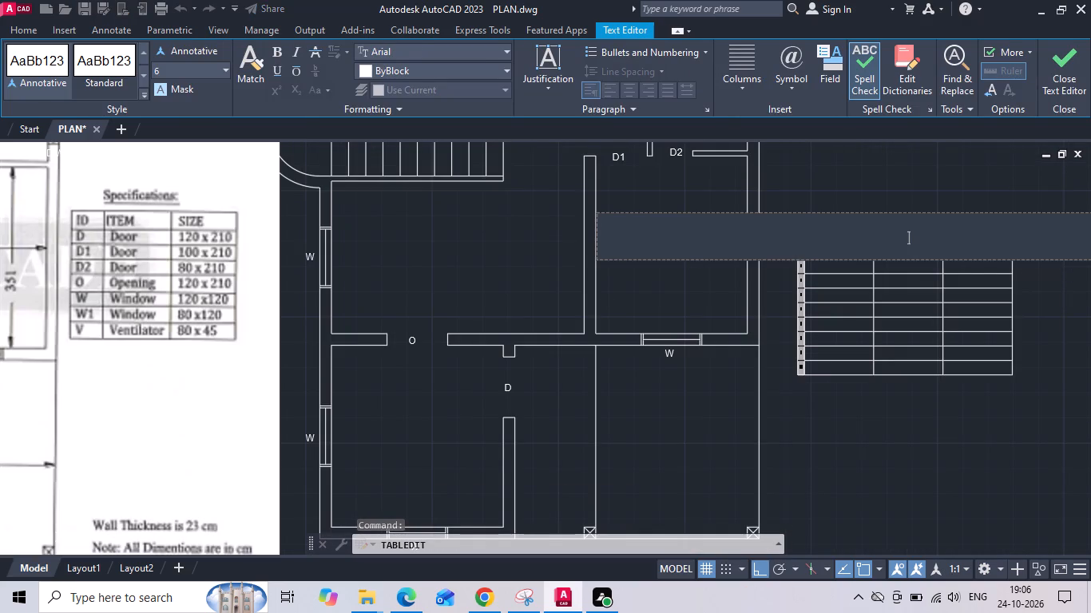
pyautogui.write('SPE')
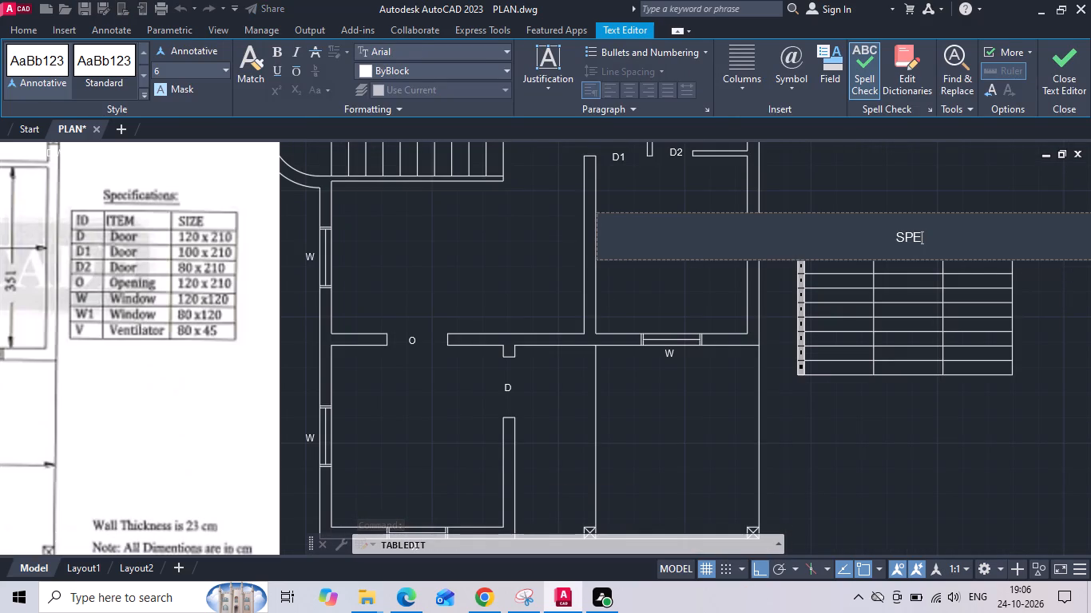
pyautogui.write('CIFI')
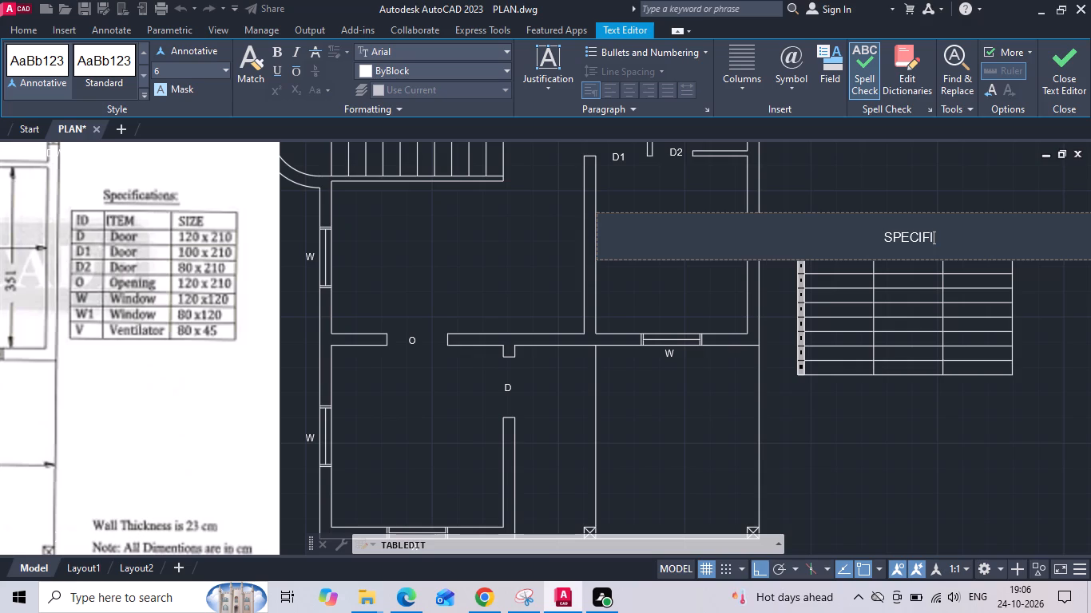
pyautogui.write('CATIONS')
pyautogui.click(905, 458)
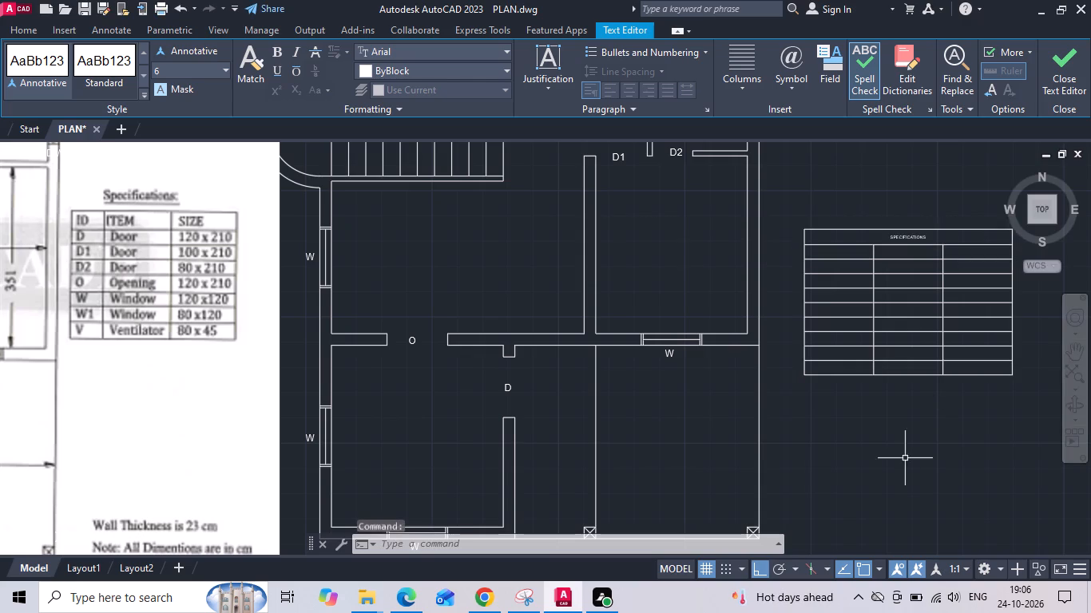
# Set the text height of the SPECIFICATIONS title to 8.
pyautogui.doubleClick(907, 239)
pyautogui.scroll(1, 907, 239)
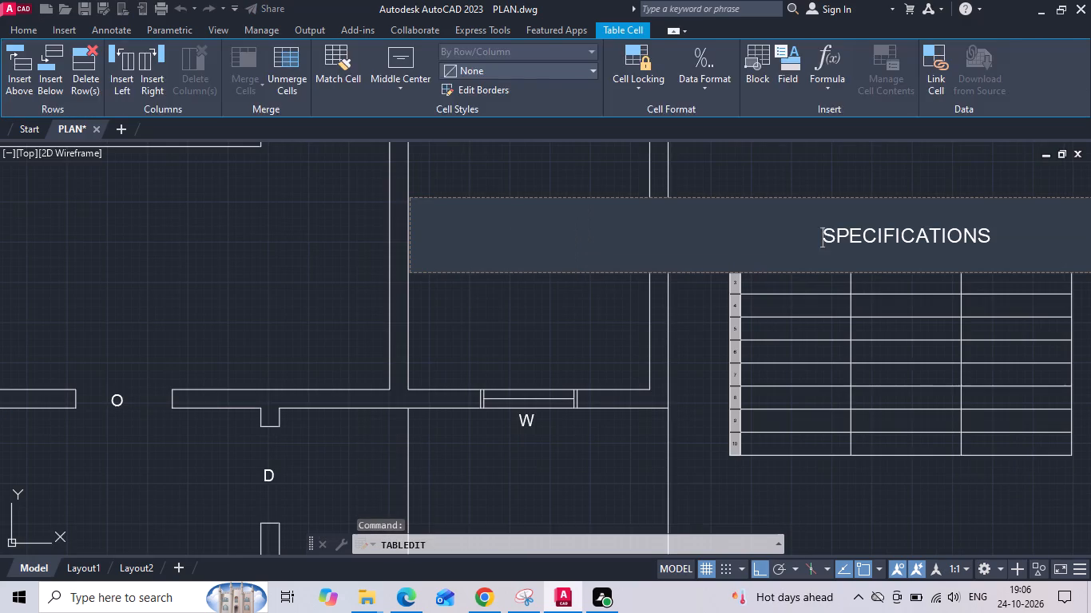
pyautogui.scroll(-1, 907, 239)
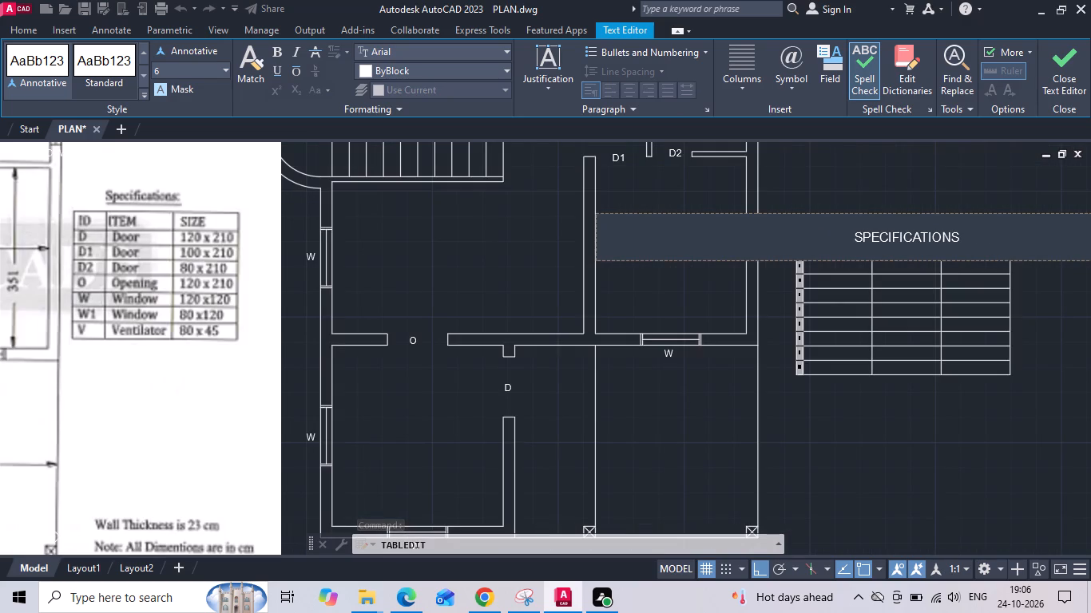
pyautogui.hotkey('ctrl', 'a')
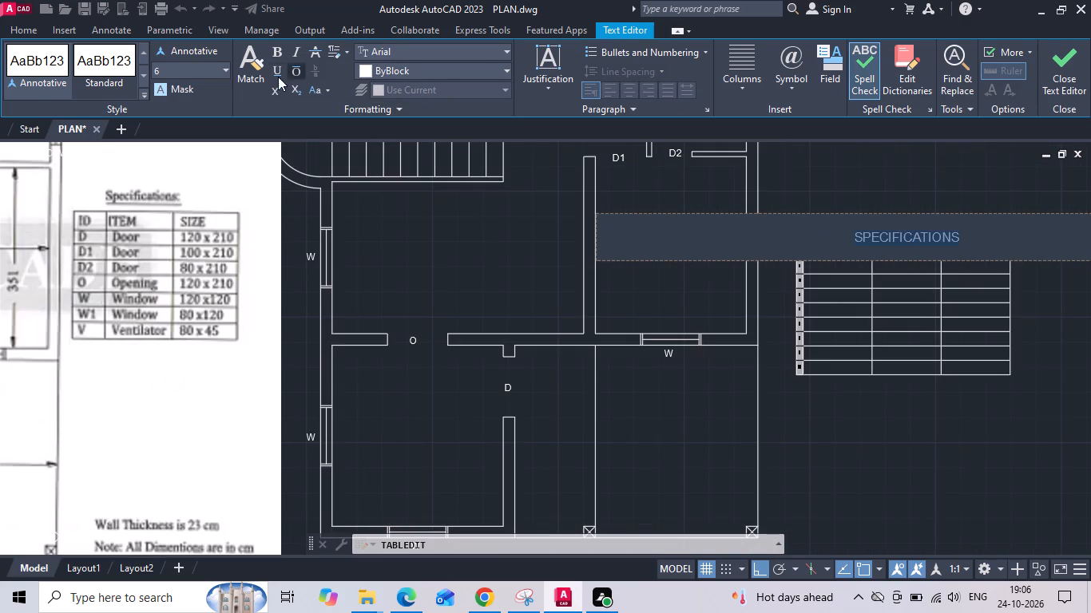
pyautogui.click(215, 72)
pyautogui.press('BackSpace')
pyautogui.write('8"')
pyautogui.press('BackSpace')
pyautogui.press('Return')
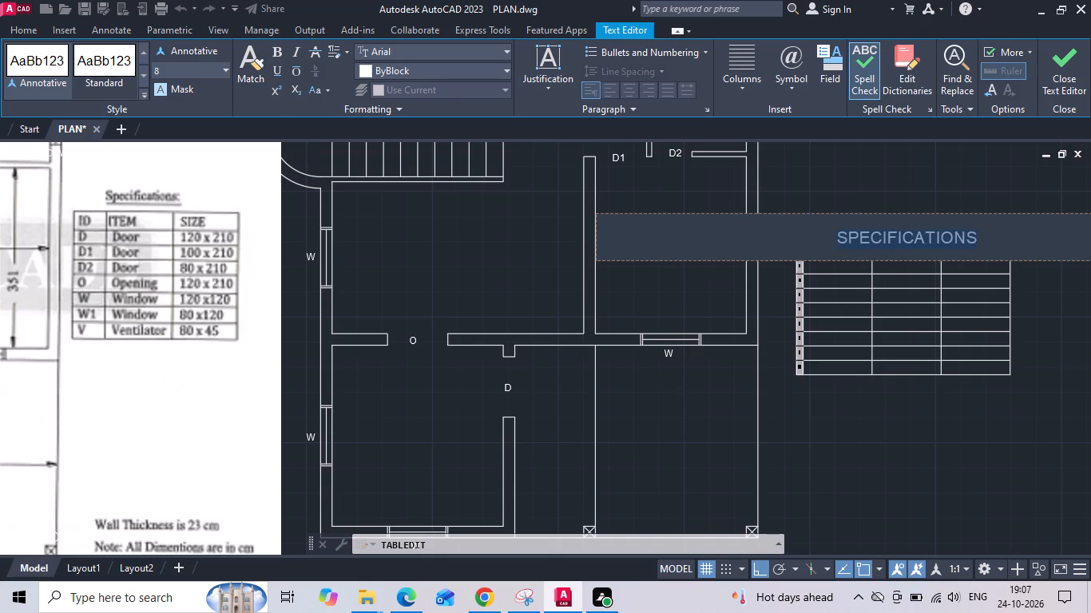
pyautogui.click(788, 394)
# Enter ID as the first column's header below the title and set its text height to 7.
pyautogui.click(831, 251)
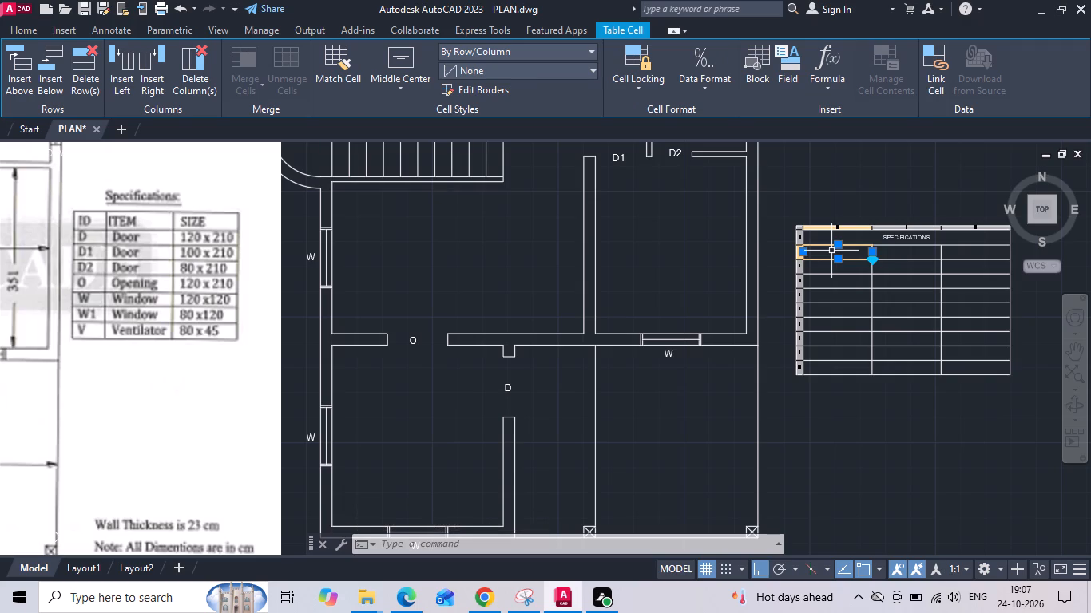
pyautogui.write('ID')
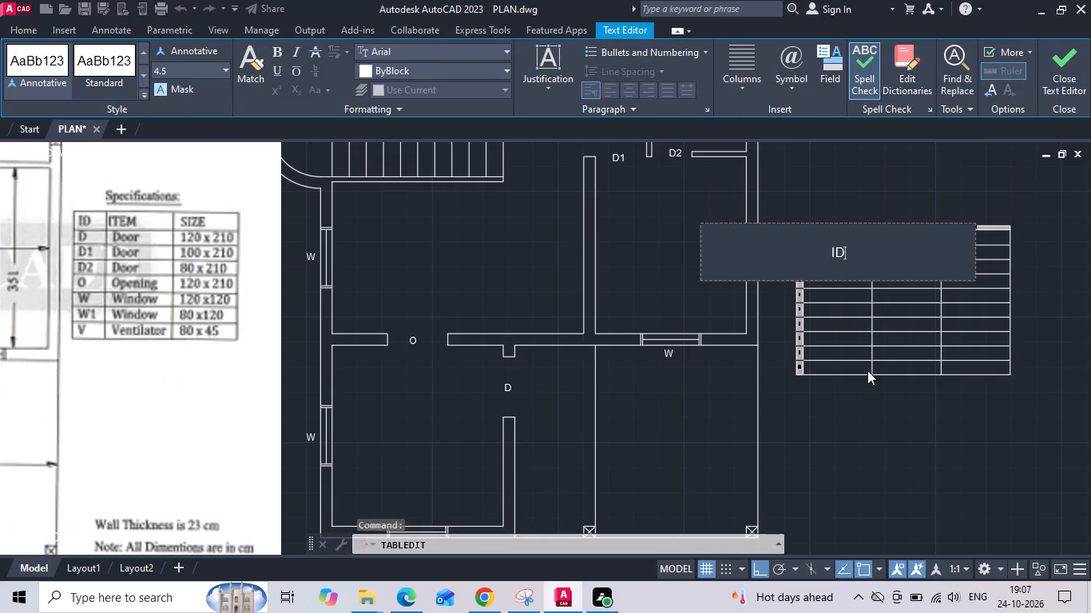
pyautogui.click(863, 403)
pyautogui.scroll(1, 847, 255)
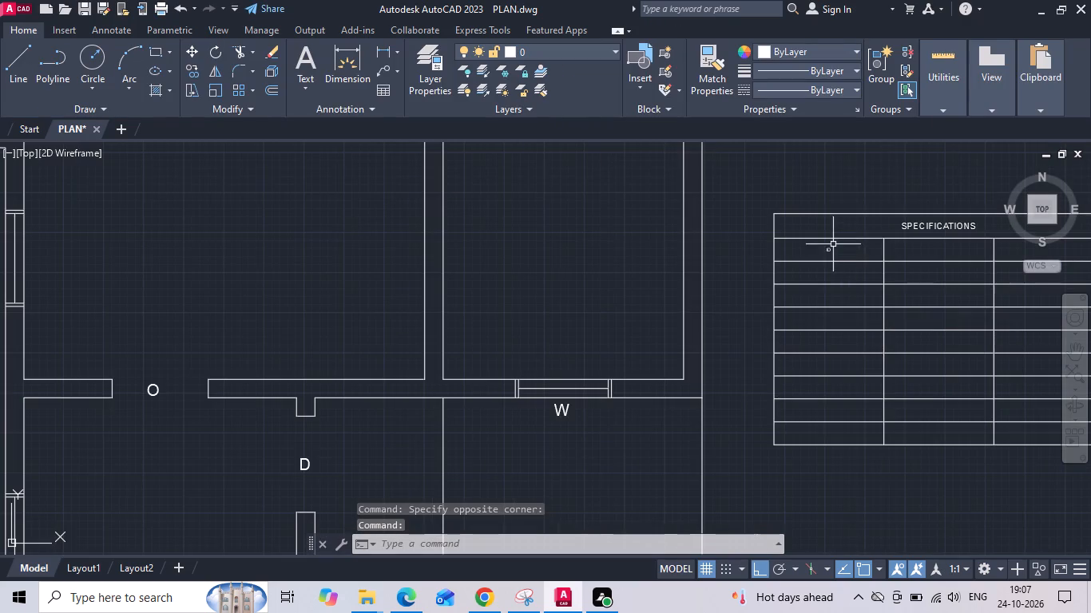
pyautogui.doubleClick(829, 253)
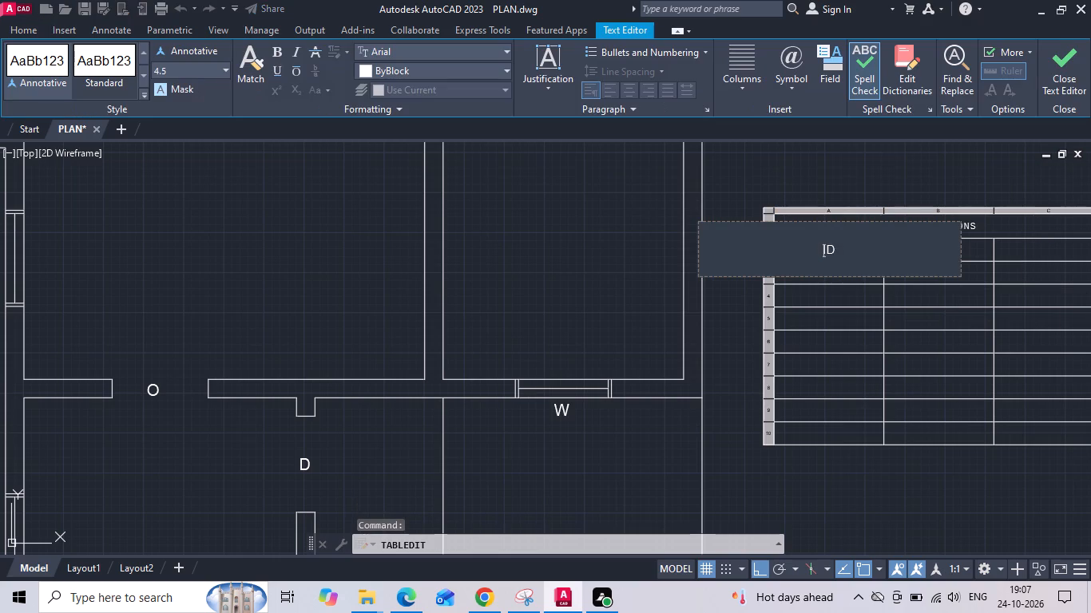
pyautogui.hotkey('ctrl', 'a')
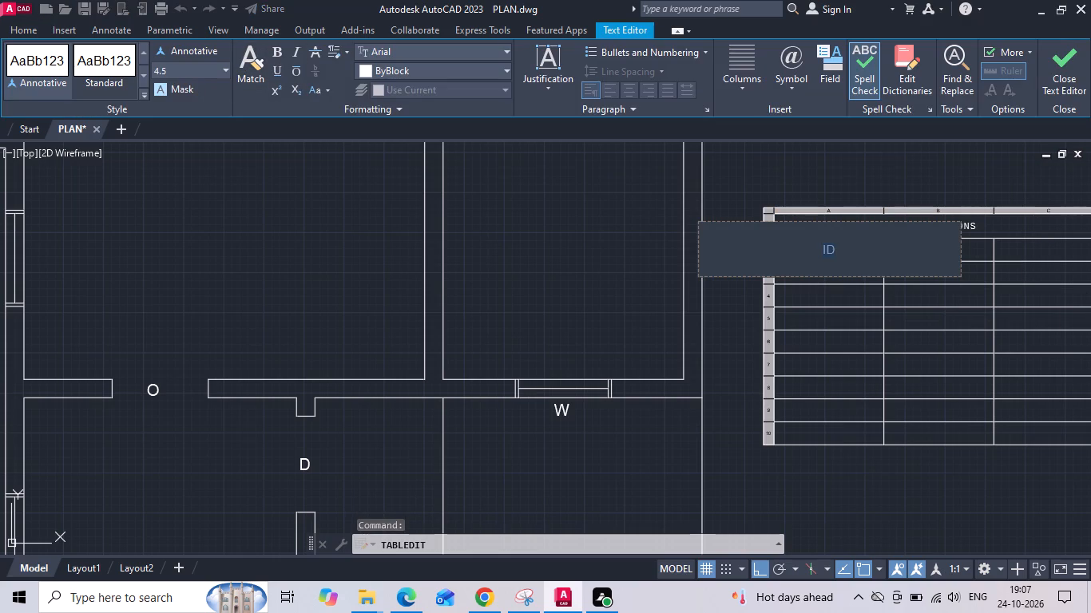
pyautogui.click(202, 70)
pyautogui.press('BackSpace')
pyautogui.press('6')
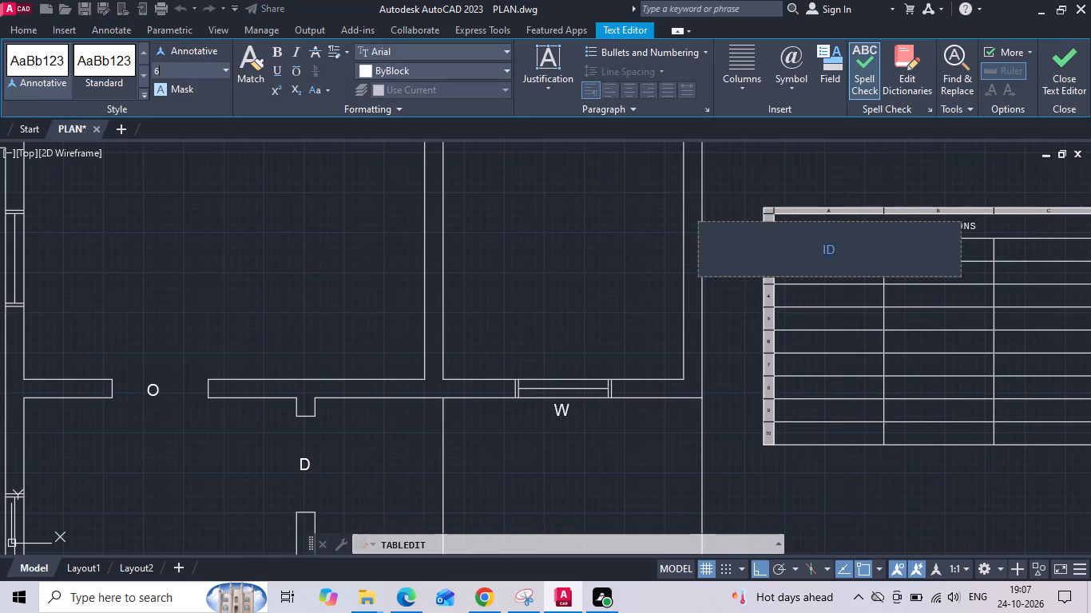
pyautogui.press('BackSpace')
pyautogui.press('7')
pyautogui.press('Return')
pyautogui.click(738, 416)
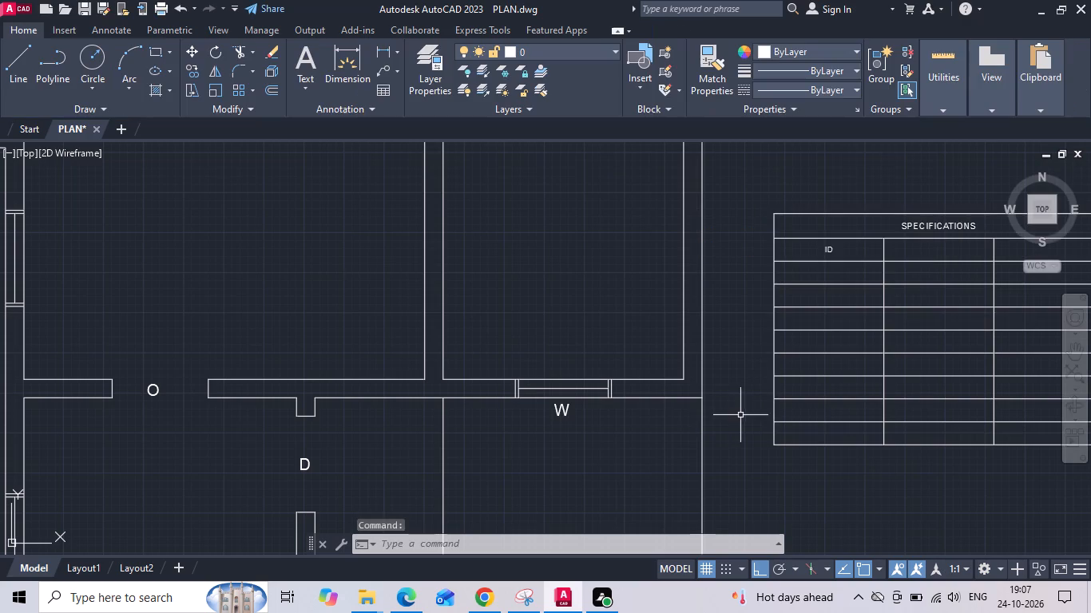
# Enter D in the first data cell below the ID header and set its text height to 8.
pyautogui.click(844, 278)
pyautogui.scroll(-1, 844, 278)
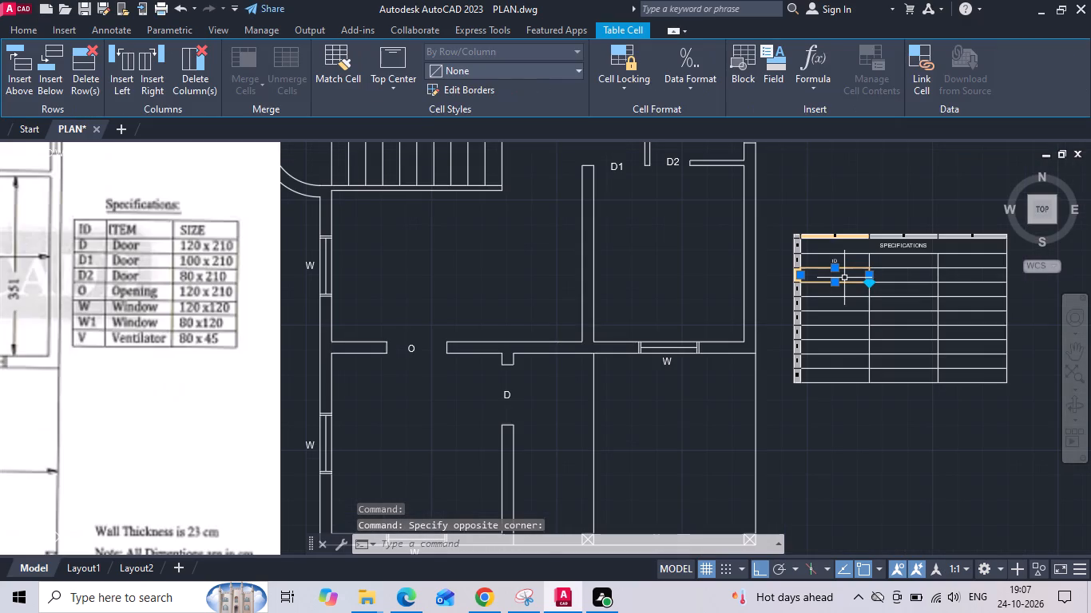
pyautogui.press('d')
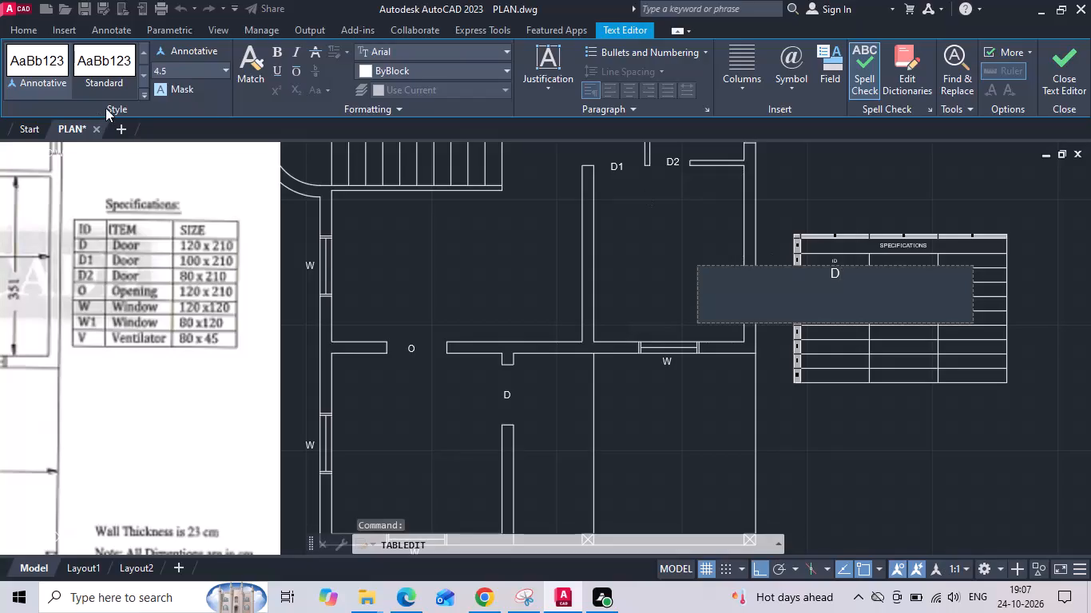
pyautogui.hotkey('shift', 'a')
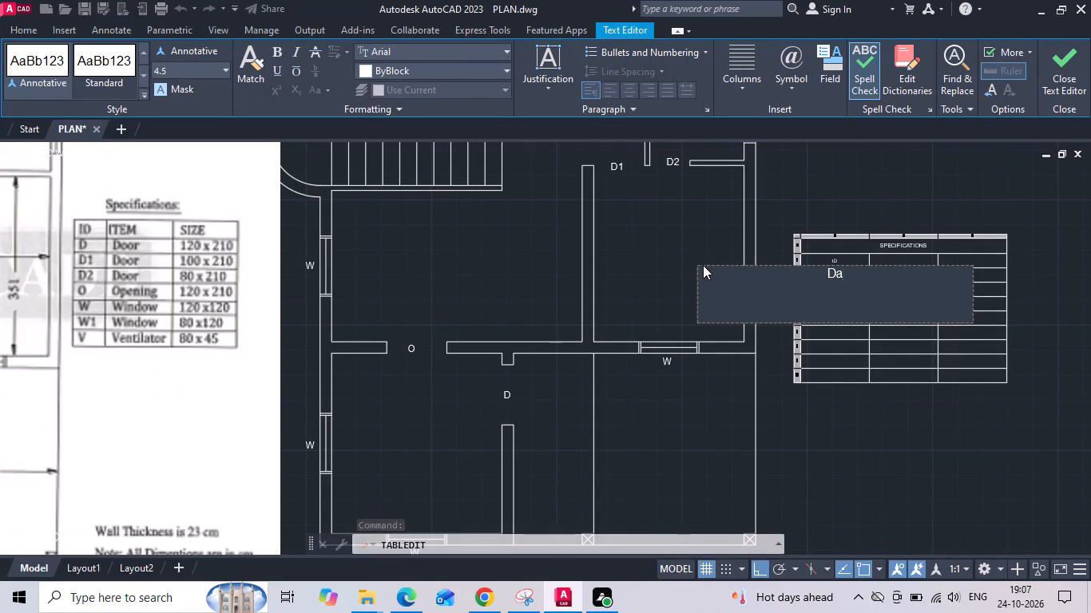
pyautogui.press('BackSpace')
pyautogui.hotkey('ctrl', 'a')
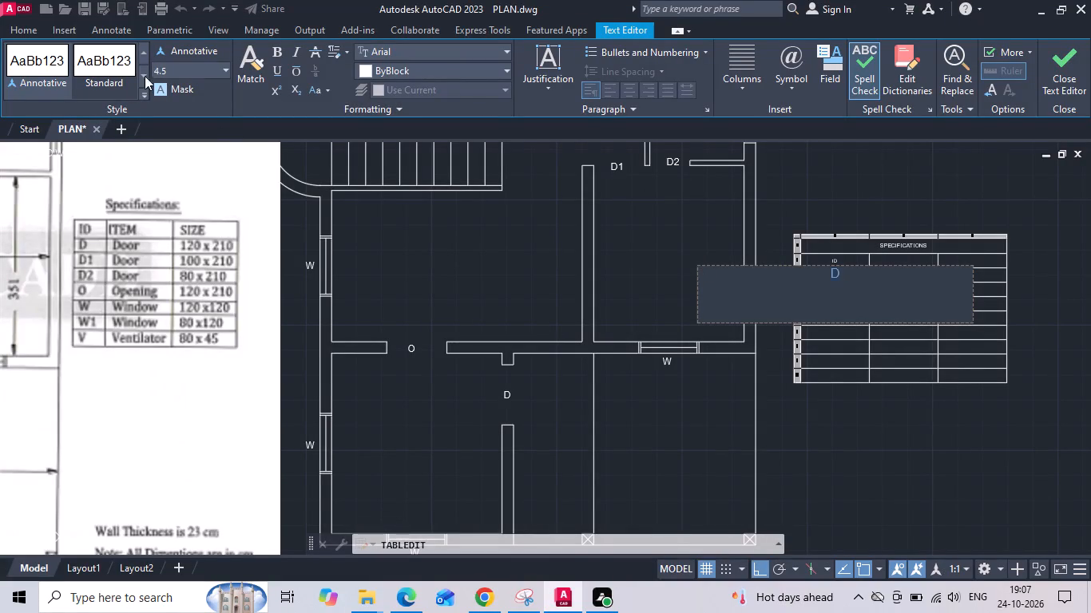
pyautogui.click(191, 70)
pyautogui.press('BackSpace')
pyautogui.press('7')
pyautogui.press('BackSpace')
pyautogui.press('8')
pyautogui.press('Return')
pyautogui.click(644, 410)
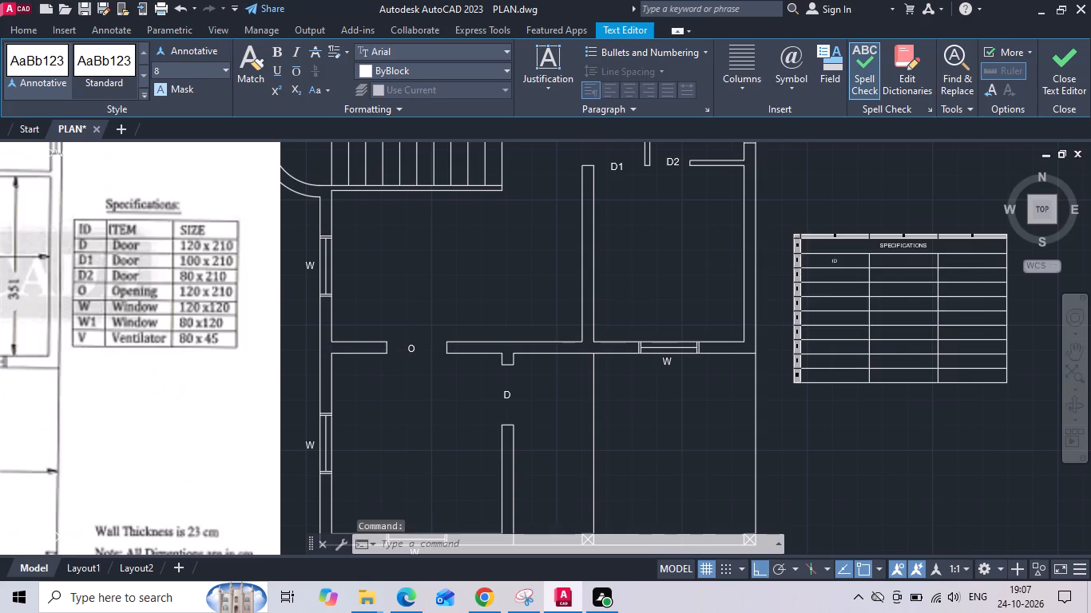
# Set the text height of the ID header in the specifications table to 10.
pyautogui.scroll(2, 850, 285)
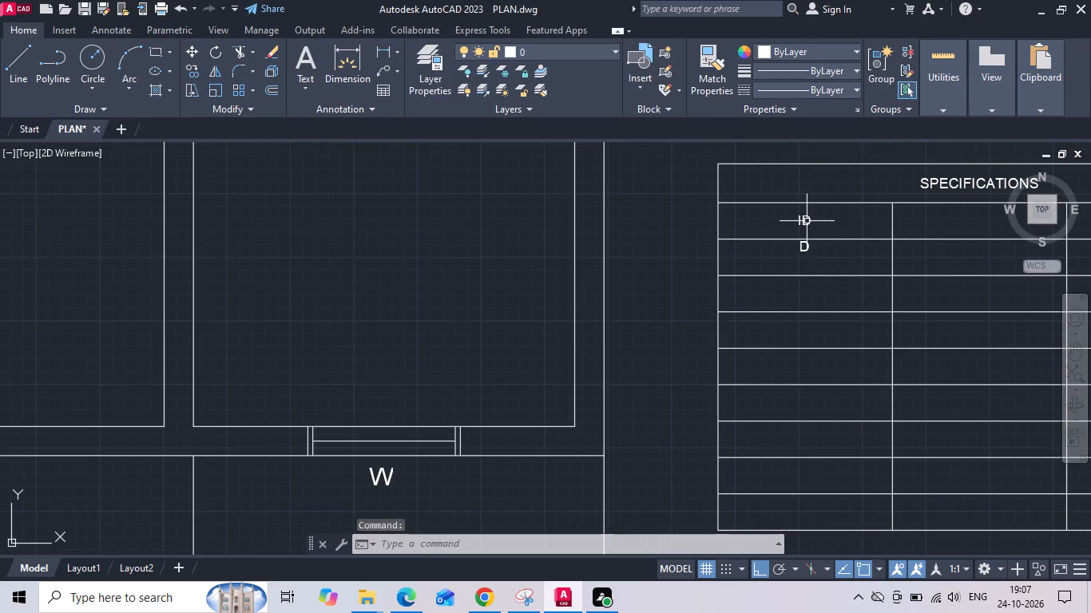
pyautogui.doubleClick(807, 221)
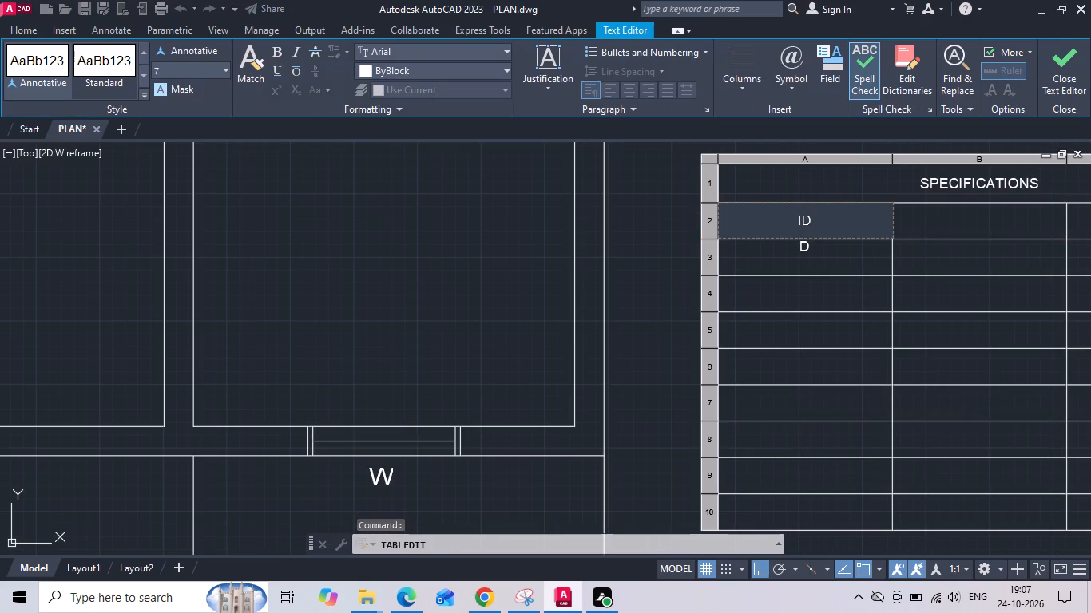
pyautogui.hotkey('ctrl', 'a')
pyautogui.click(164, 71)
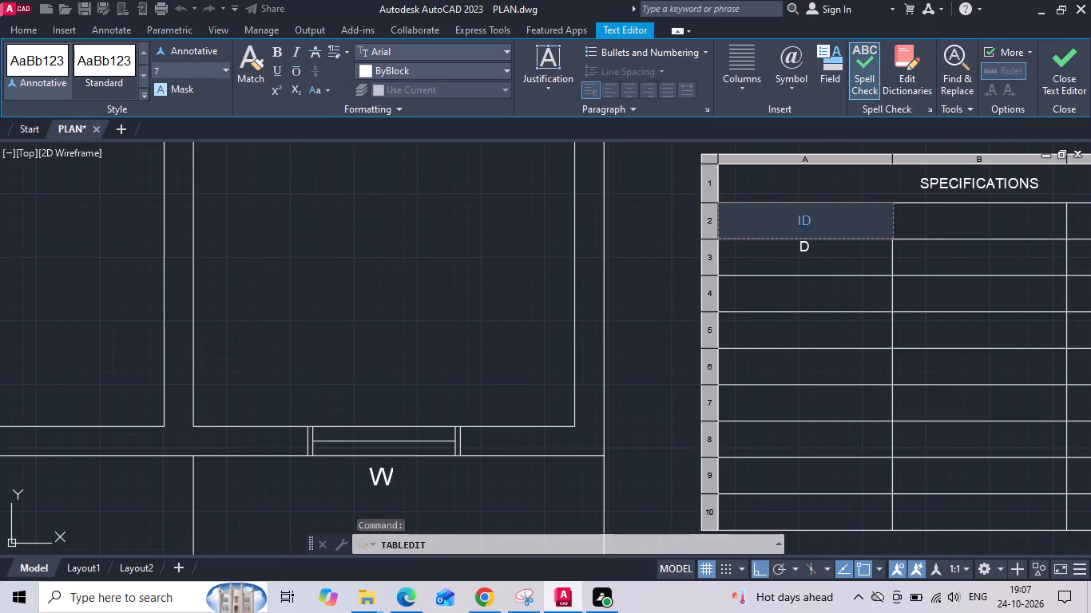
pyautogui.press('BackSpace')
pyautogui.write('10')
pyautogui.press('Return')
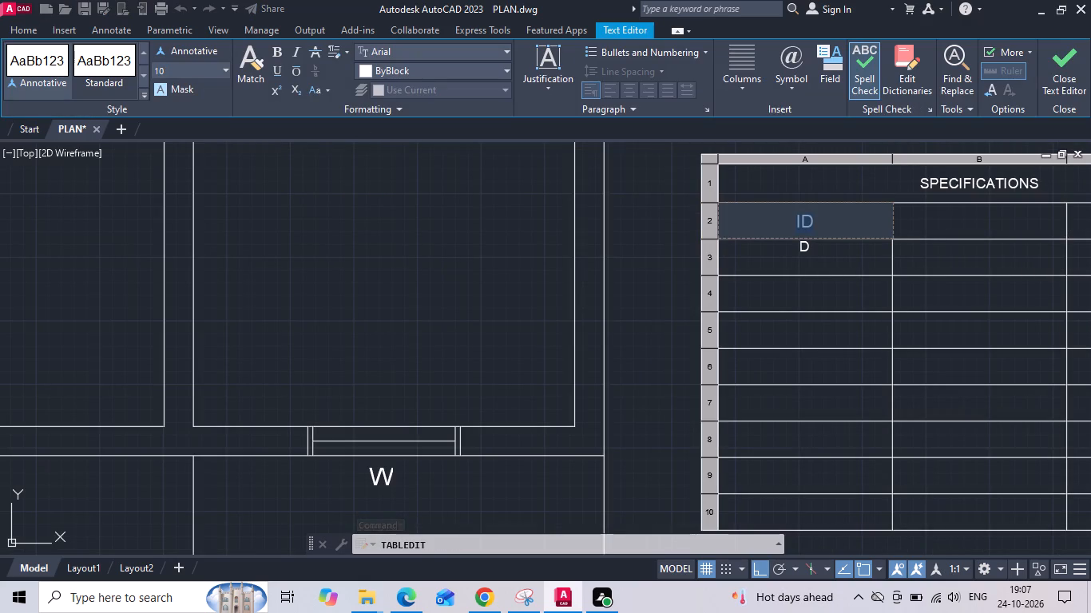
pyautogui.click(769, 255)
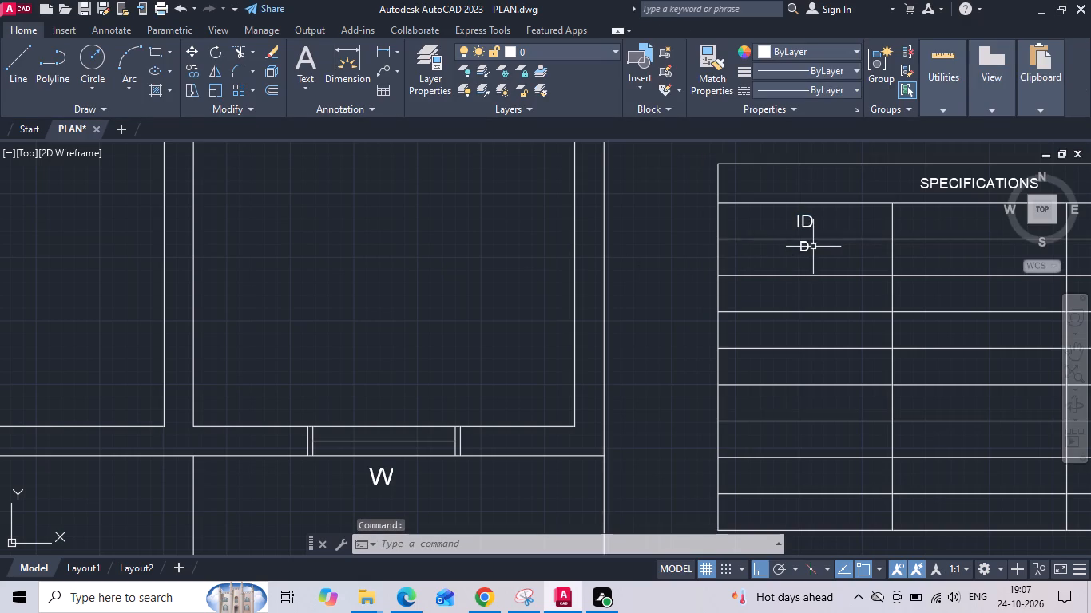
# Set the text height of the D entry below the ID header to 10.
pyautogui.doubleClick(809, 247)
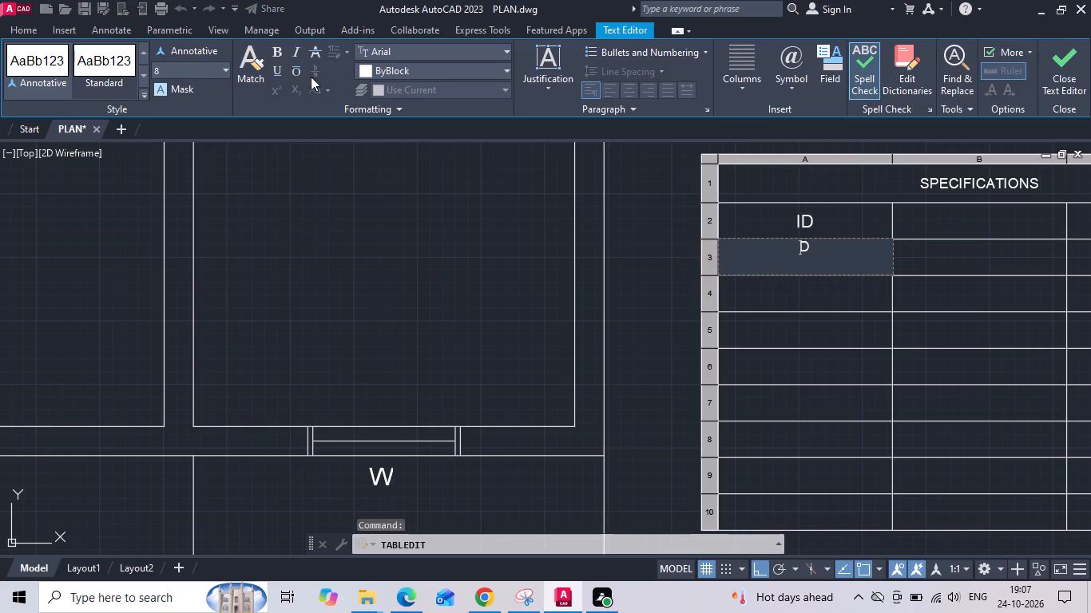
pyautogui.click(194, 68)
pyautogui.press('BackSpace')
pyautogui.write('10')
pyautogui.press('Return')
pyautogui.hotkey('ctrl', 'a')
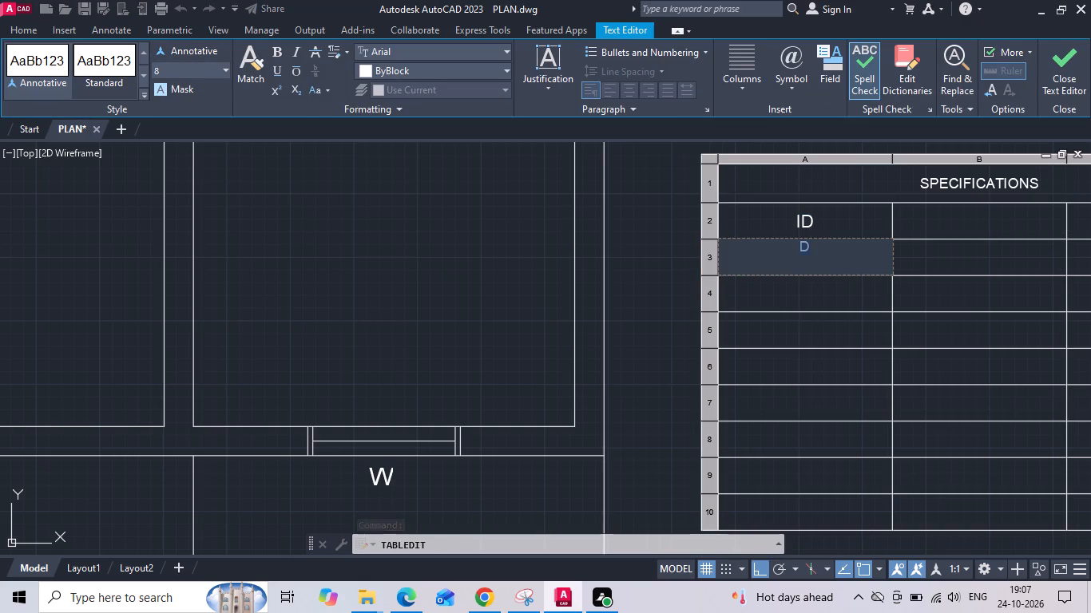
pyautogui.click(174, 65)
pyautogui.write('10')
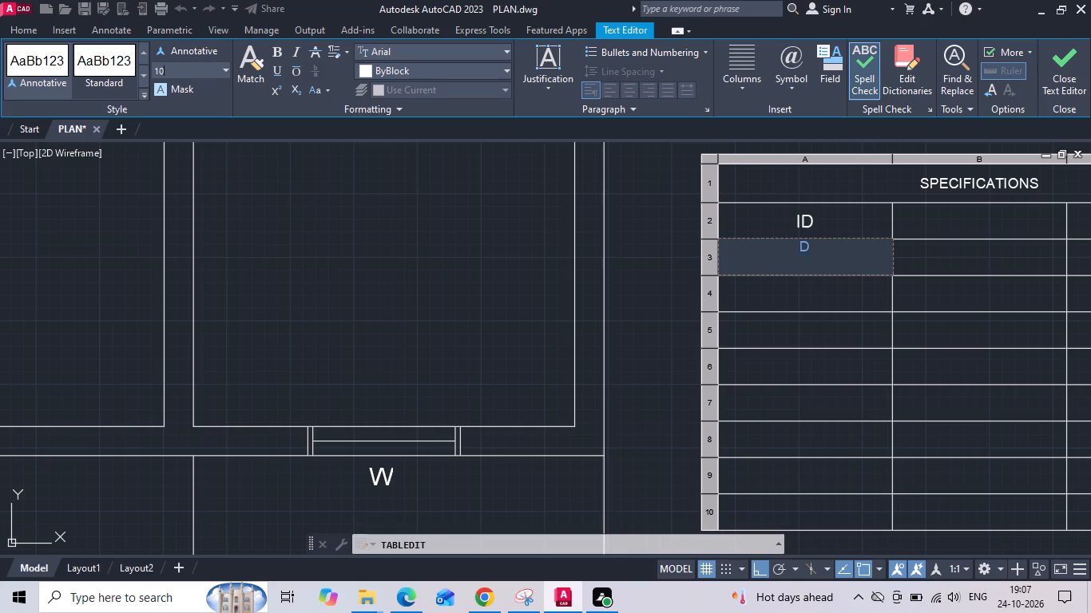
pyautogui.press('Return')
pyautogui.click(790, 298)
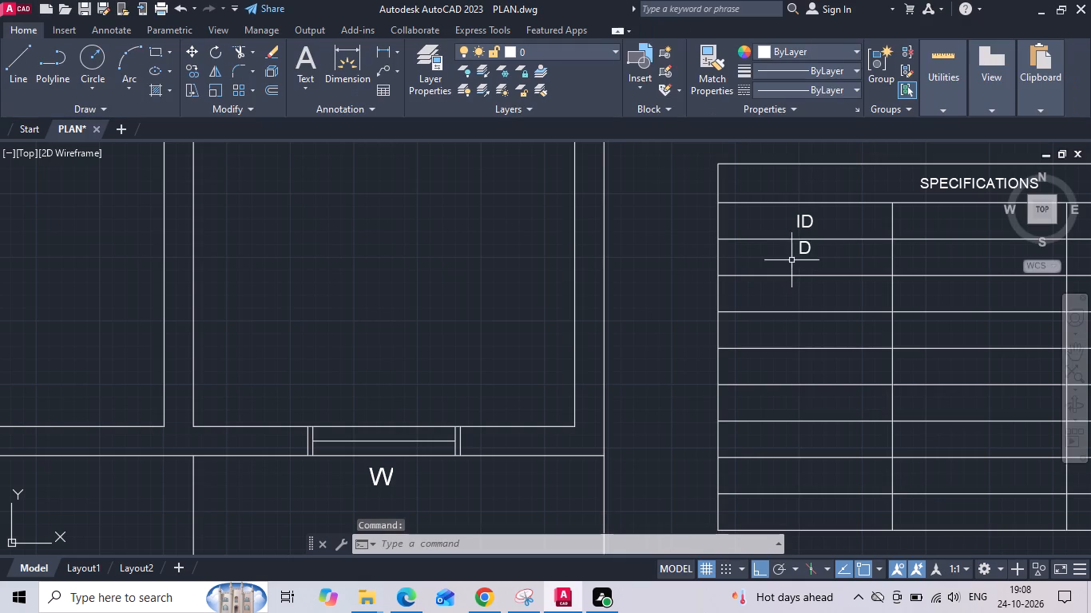
# Clear the D entry below the ID header and re-enter D with a text height of 15.
pyautogui.click(803, 252)
pyautogui.doubleClick(803, 252)
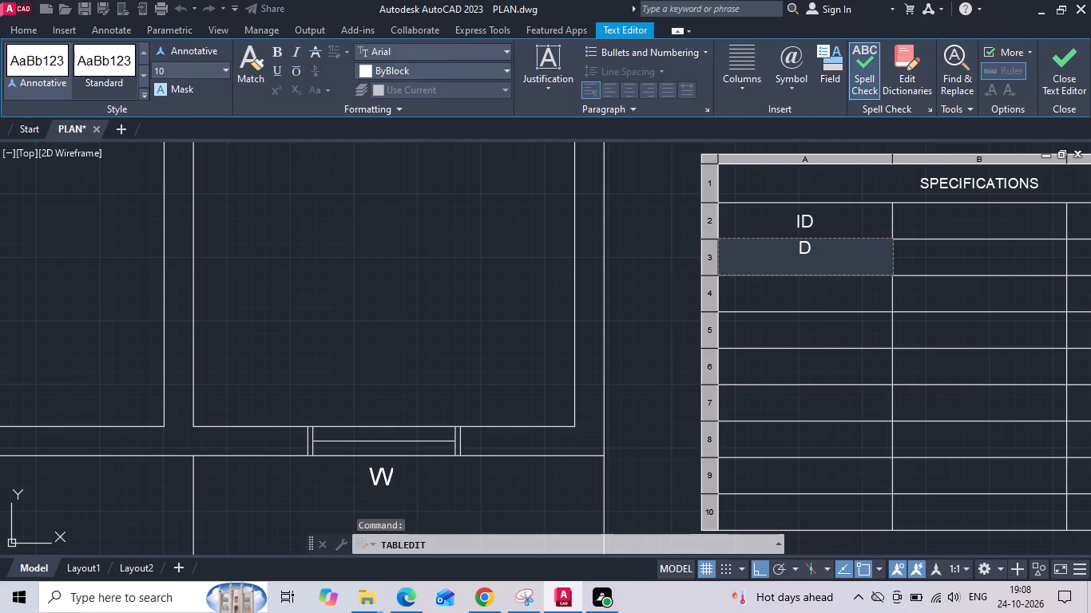
pyautogui.click(831, 261)
pyautogui.press('BackSpace')
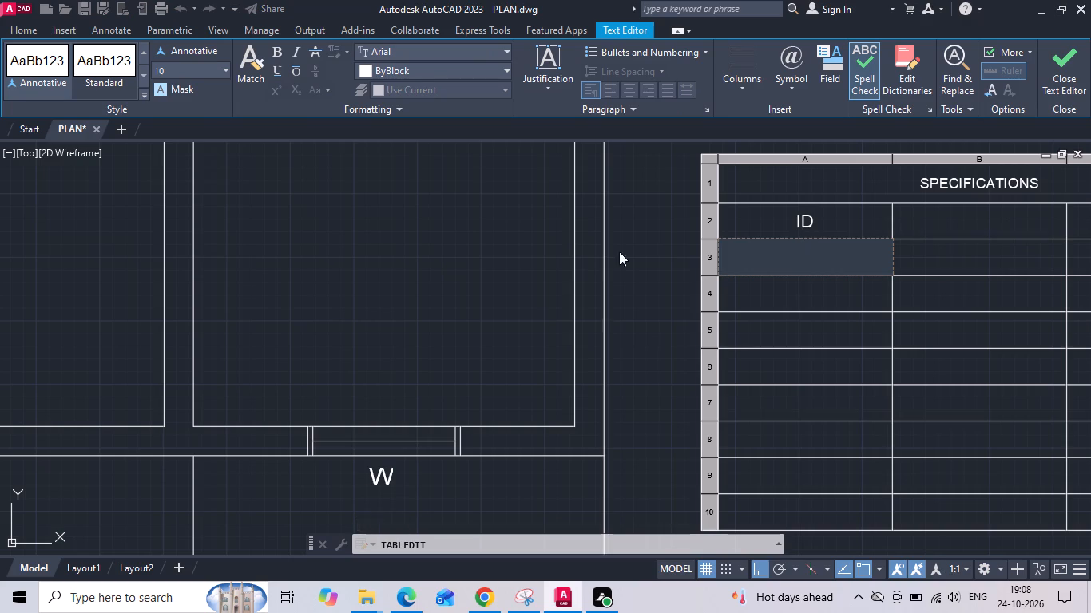
pyautogui.click(192, 76)
pyautogui.write('15')
pyautogui.press('Return')
pyautogui.write('D')
pyautogui.press('space')
pyautogui.click(745, 286)
pyautogui.scroll(1, 821, 262)
pyautogui.press('Escape')
pyautogui.click(815, 243)
pyautogui.click(766, 247)
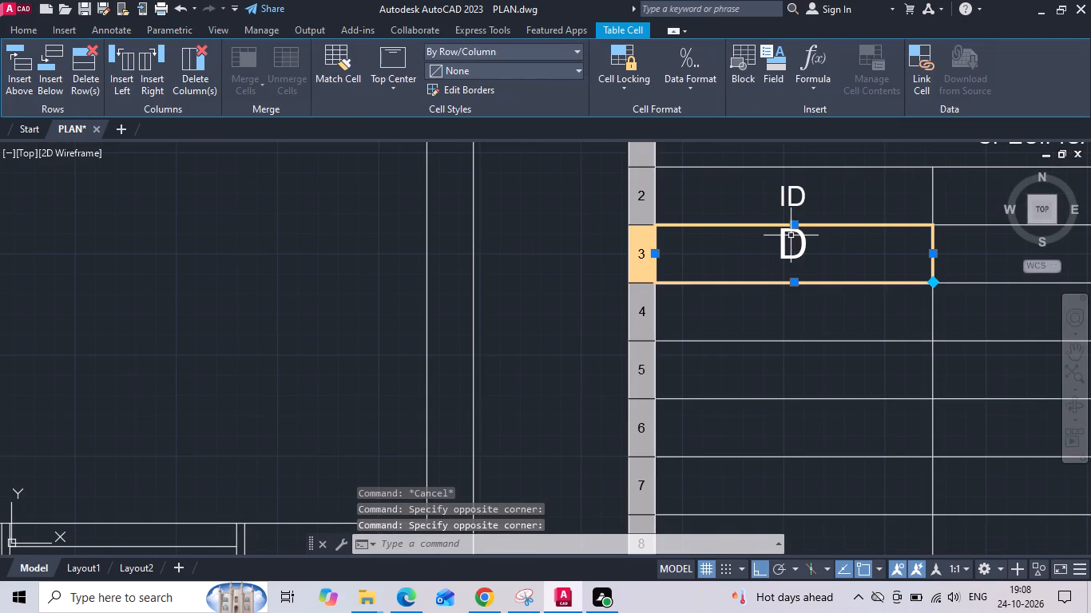
# Set the text height of the ID header to 15.
pyautogui.scroll(-1, 771, 268)
pyautogui.click(795, 224)
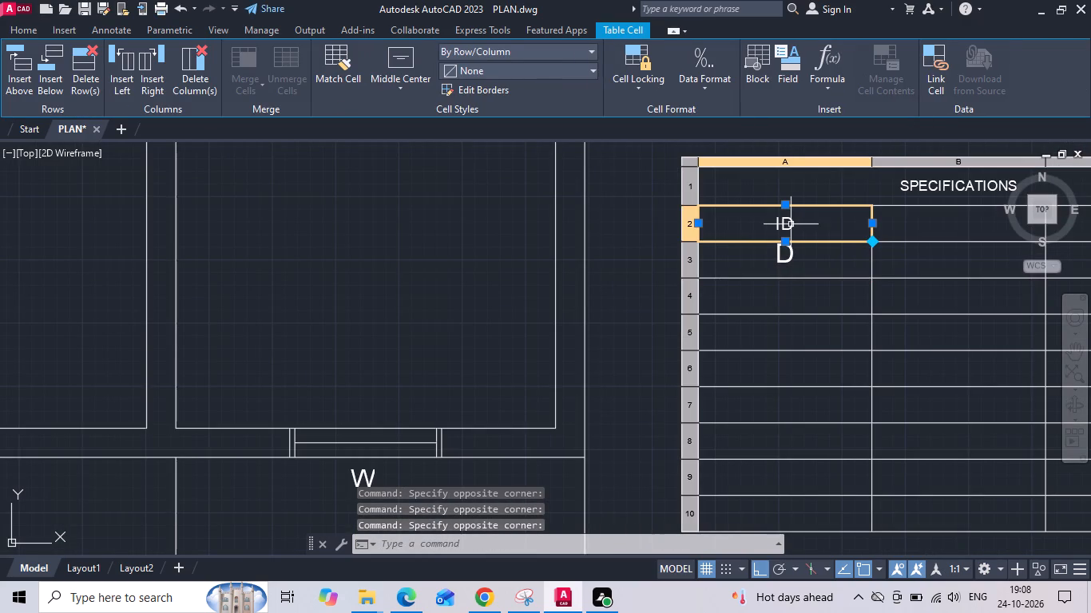
pyautogui.doubleClick(791, 224)
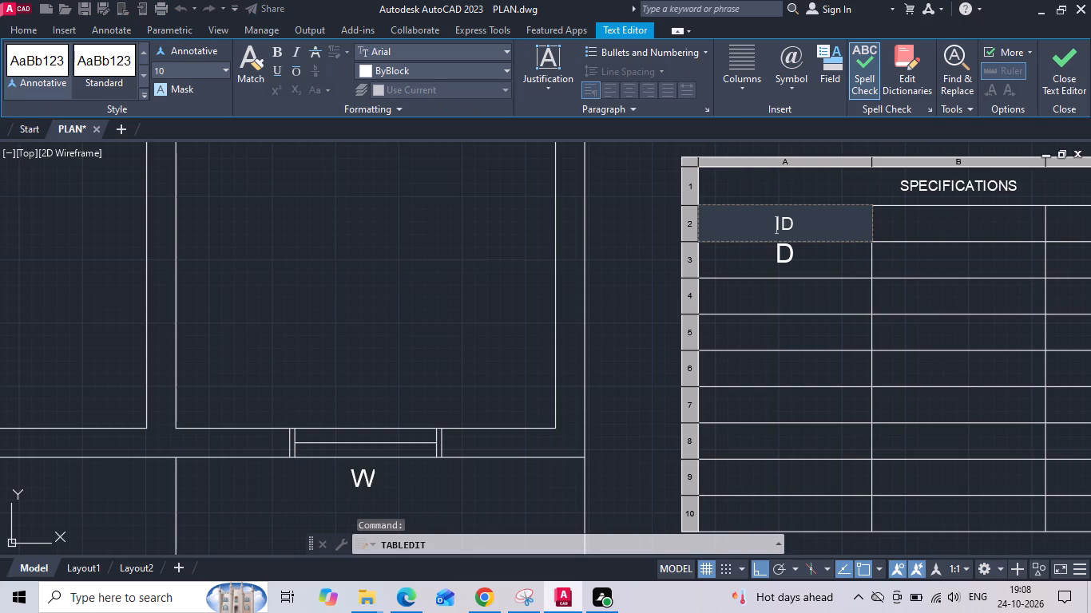
pyautogui.hotkey('ctrl', 'a')
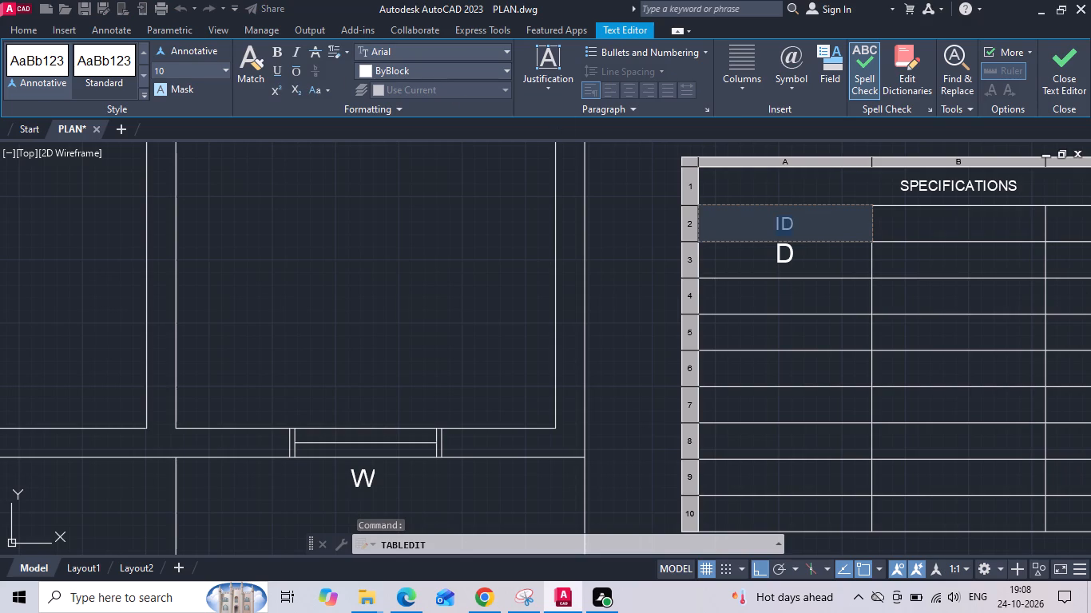
pyautogui.click(182, 69)
pyautogui.write('15')
pyautogui.press('Return')
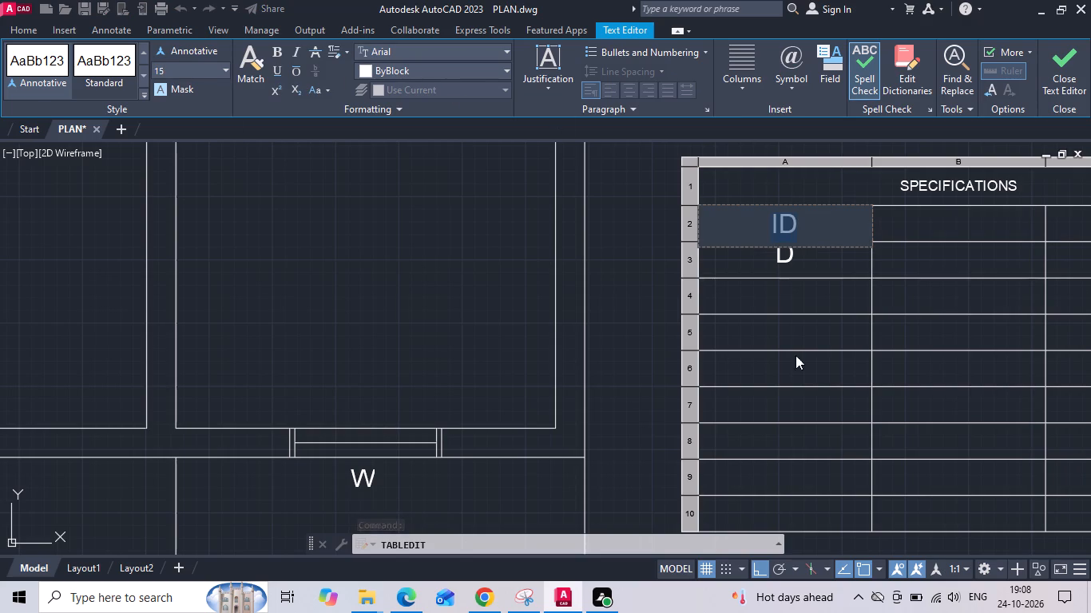
pyautogui.click(798, 355)
# Enter D1 in the first-column cell below D and set its text height to 15.
pyautogui.doubleClick(780, 287)
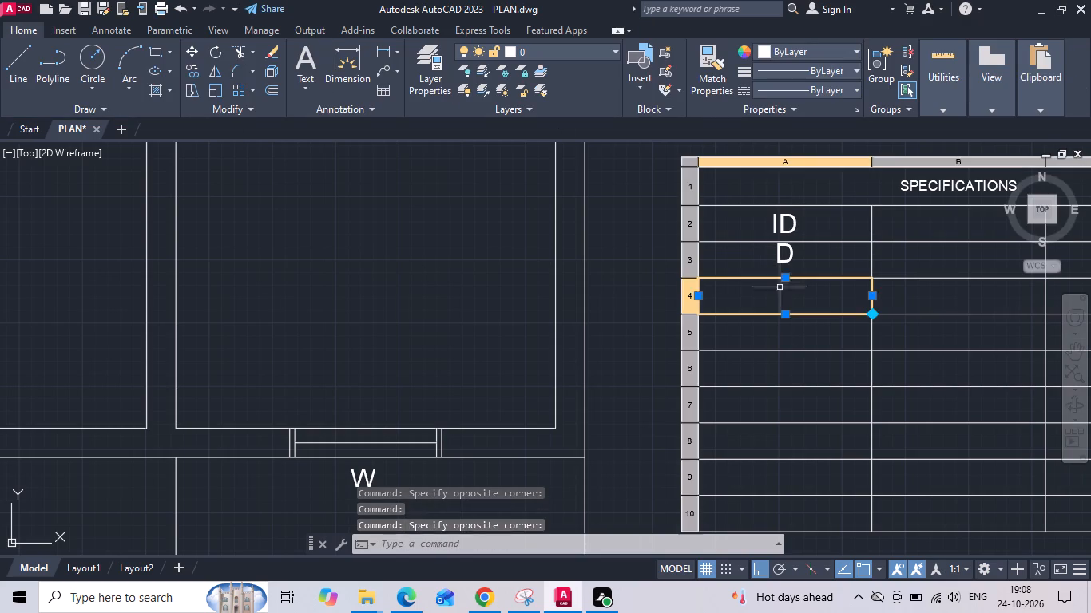
pyautogui.scroll(-3, 780, 287)
pyautogui.scroll(1, 779, 288)
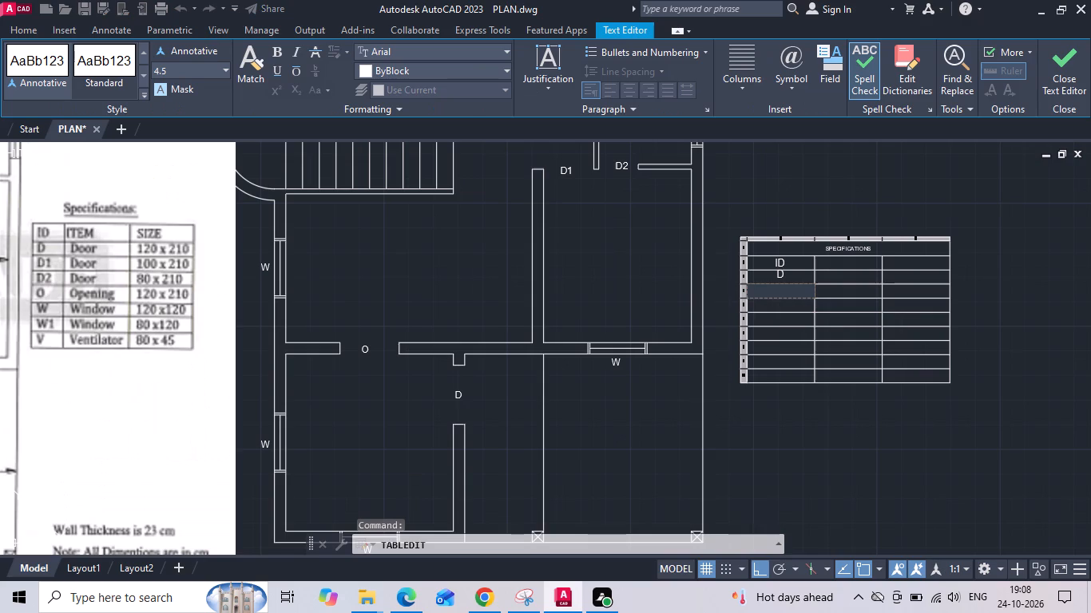
pyautogui.write('D1')
pyautogui.hotkey('ctrl', 'a')
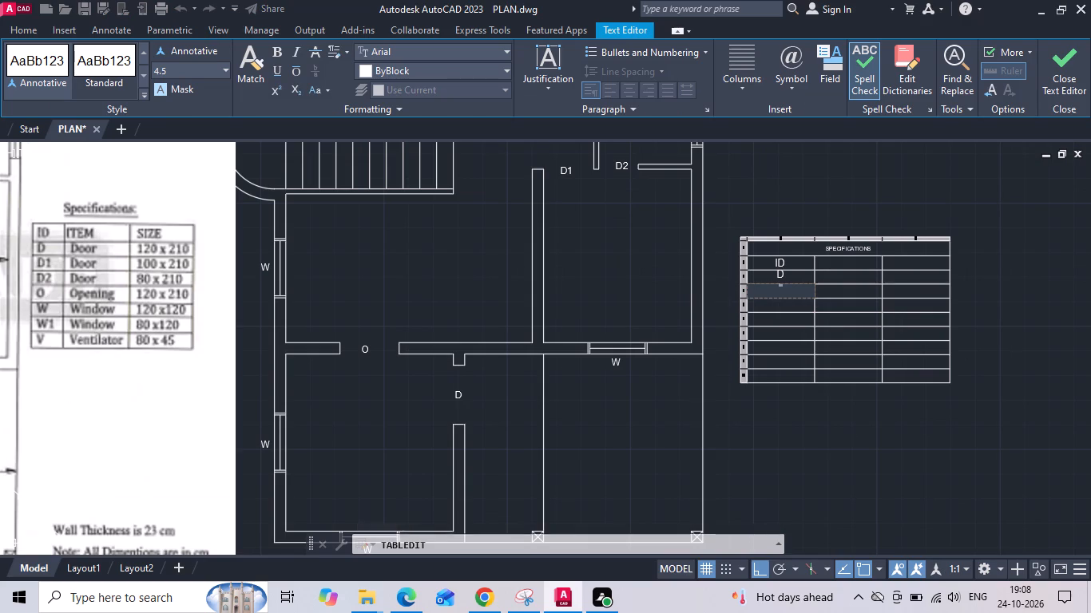
pyautogui.scroll(2, 787, 299)
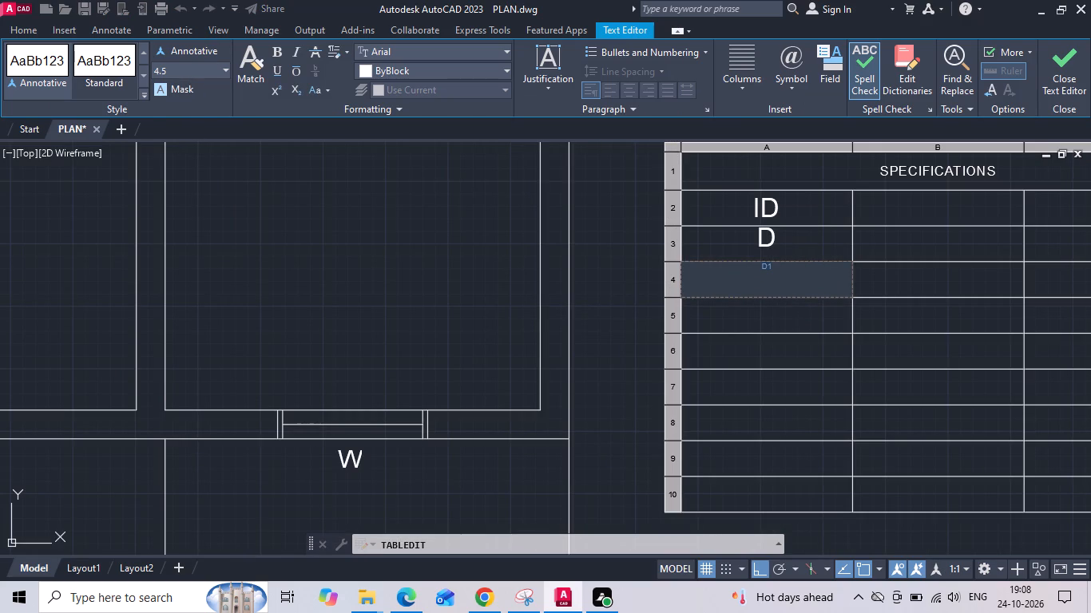
pyautogui.click(191, 74)
pyautogui.write('15')
pyautogui.press('Return')
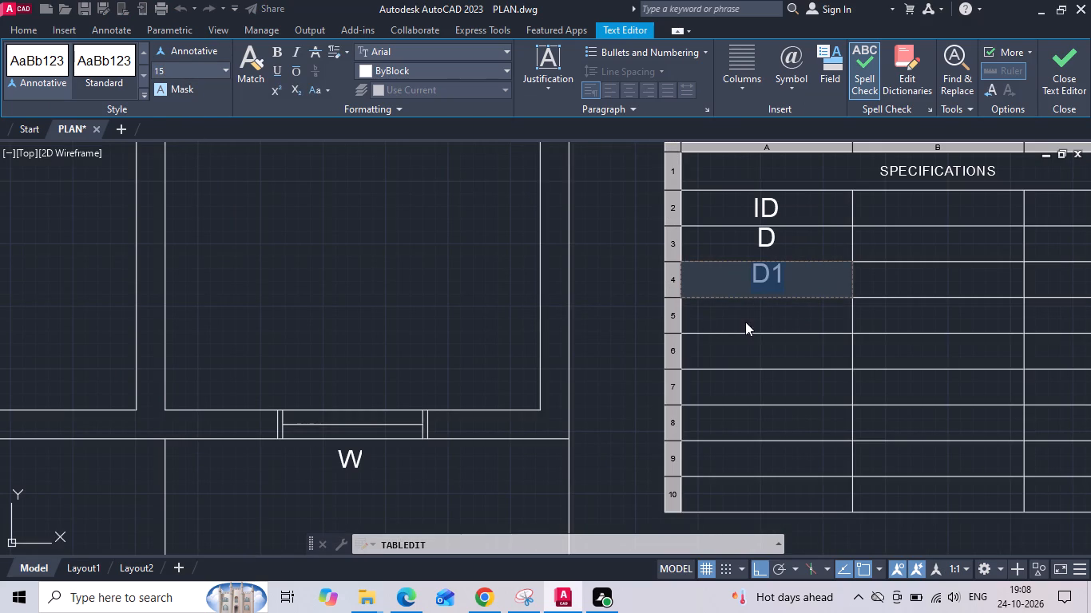
pyautogui.click(747, 321)
# Enter D2 in the first-column cell below D1 with a text height of 15.
pyautogui.scroll(-1, 711, 287)
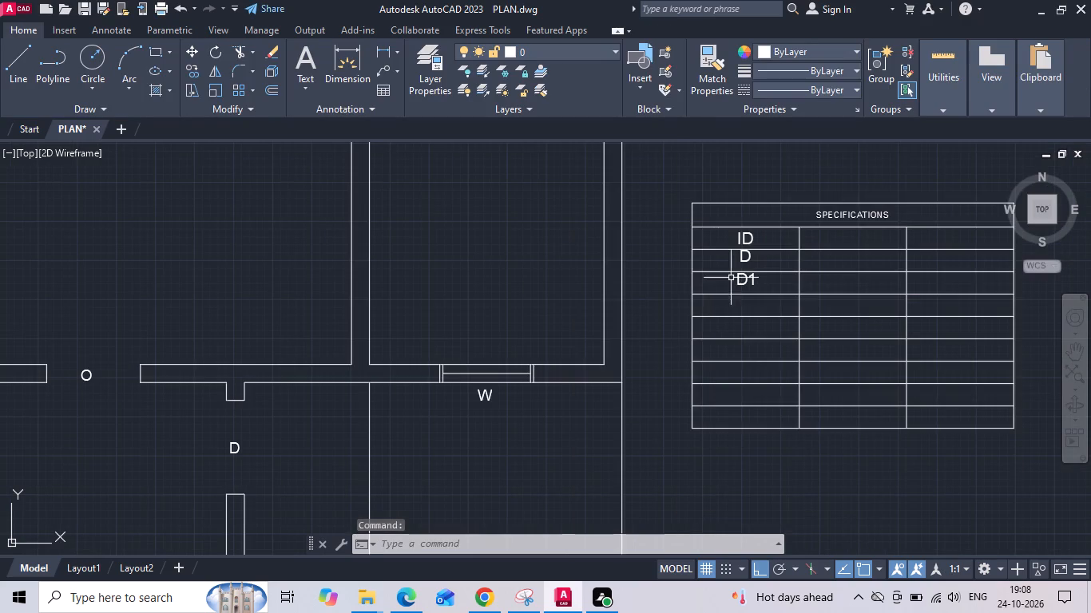
pyautogui.doubleClick(742, 312)
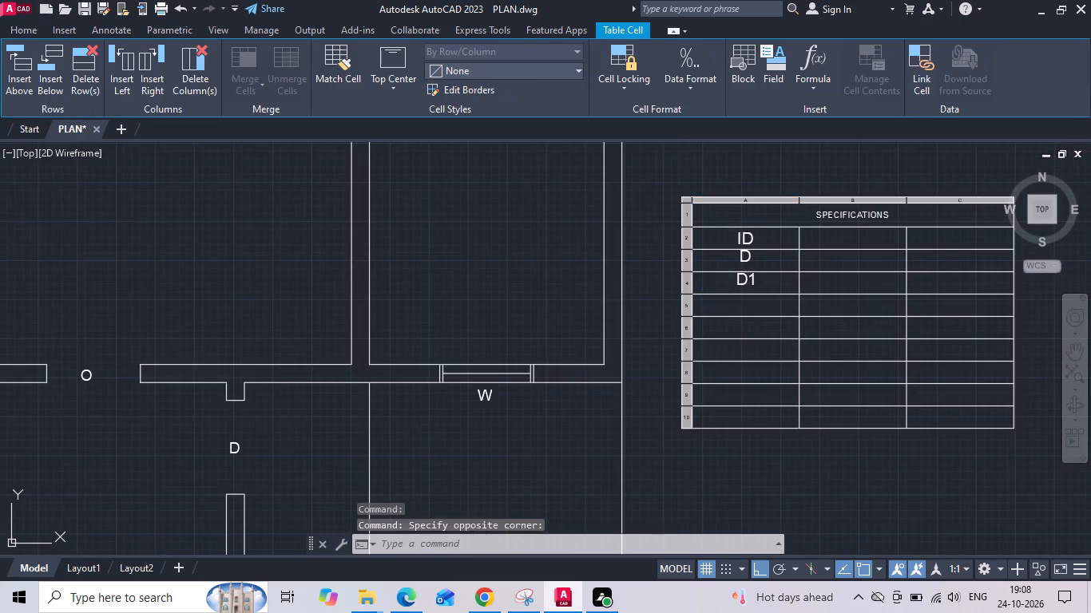
pyautogui.scroll(-1, 742, 312)
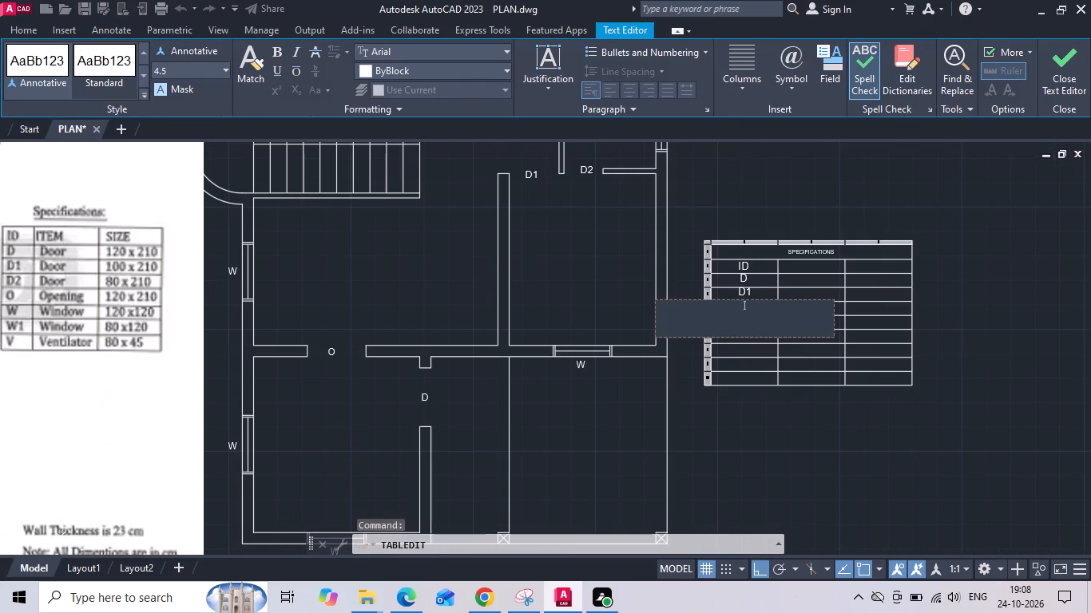
pyautogui.click(191, 70)
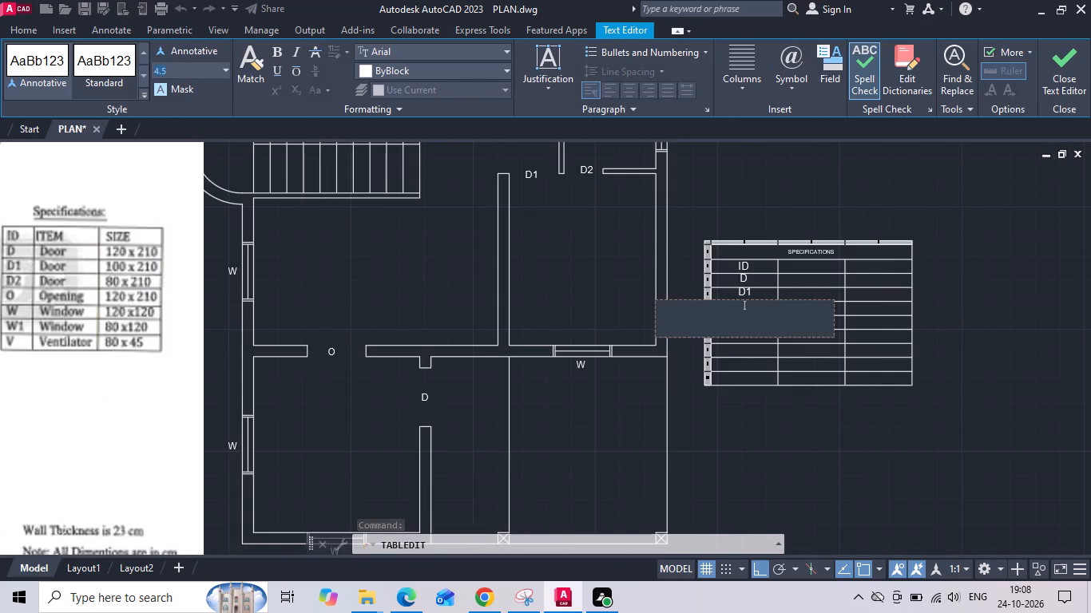
pyautogui.press('BackSpace')
pyautogui.write('15')
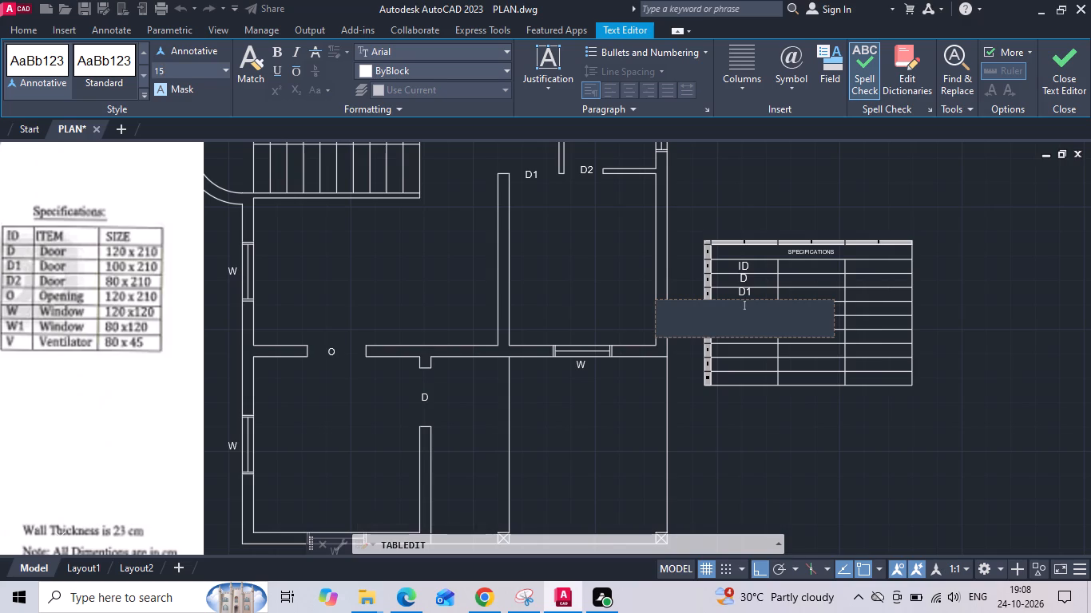
pyautogui.write('D2')
pyautogui.press('BackSpace')
pyautogui.press('BackSpace')
pyautogui.click(731, 325)
pyautogui.click(173, 69)
pyautogui.press('BackSpace')
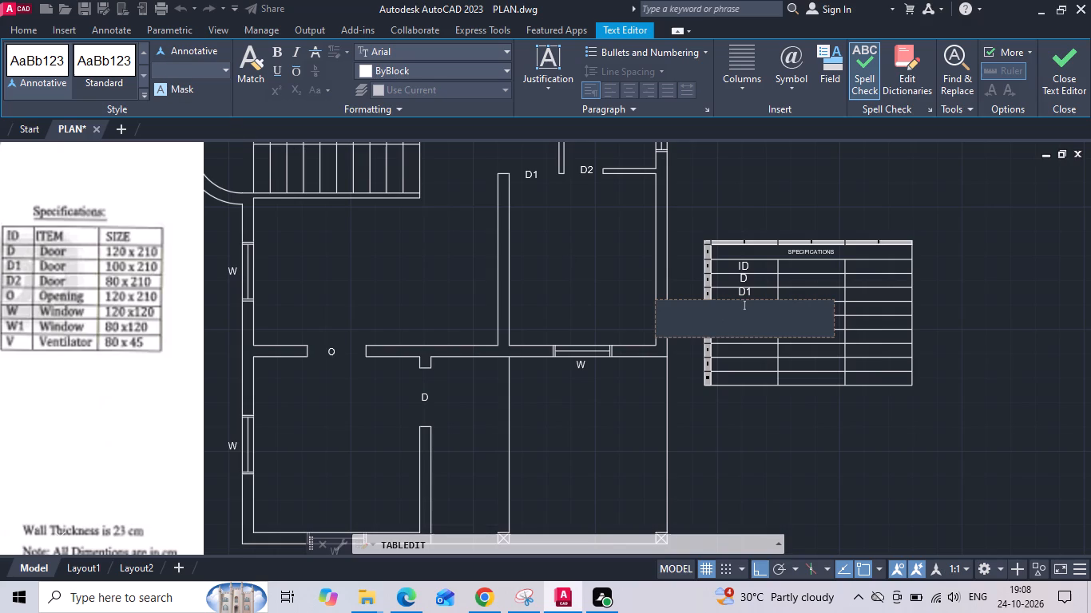
pyautogui.write('15')
pyautogui.press('Return')
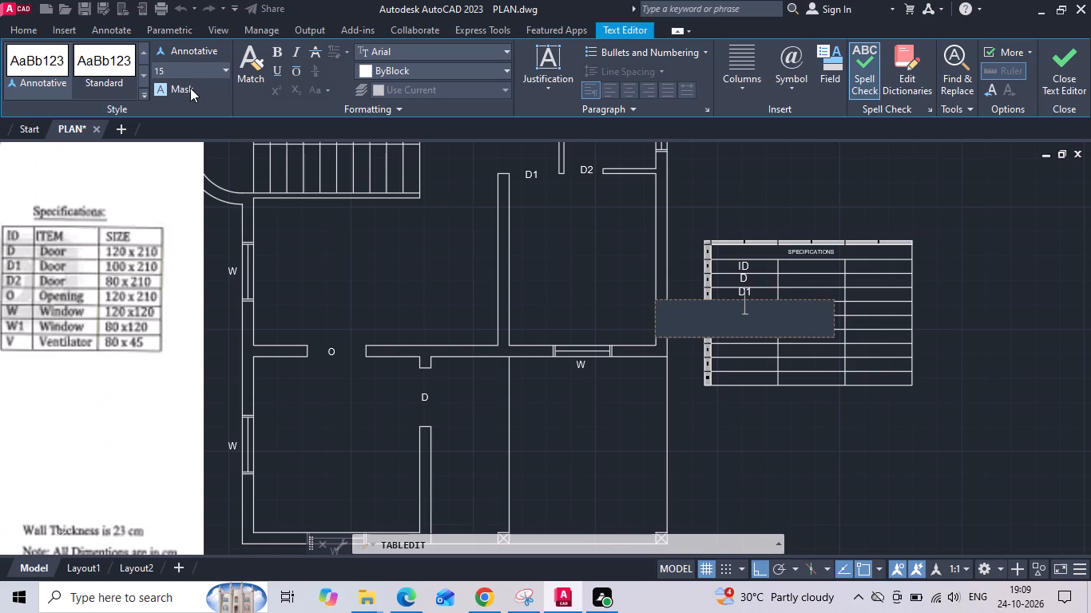
pyautogui.press('d')
pyautogui.press('2')
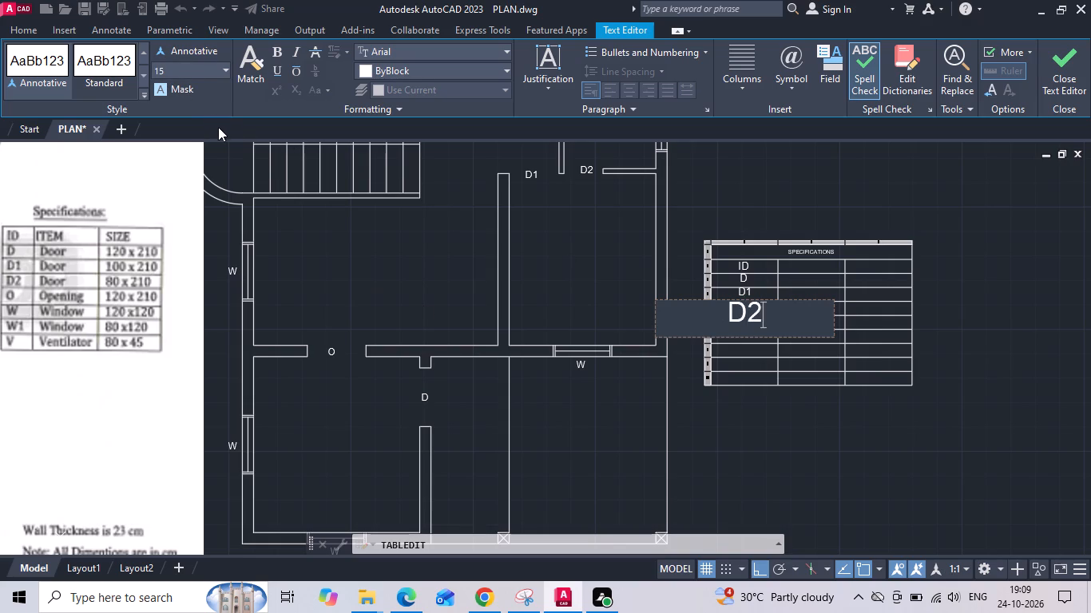
pyautogui.click(766, 505)
# Enter 0 in the first-column cell below D2 with a text height of 15.
pyautogui.doubleClick(745, 323)
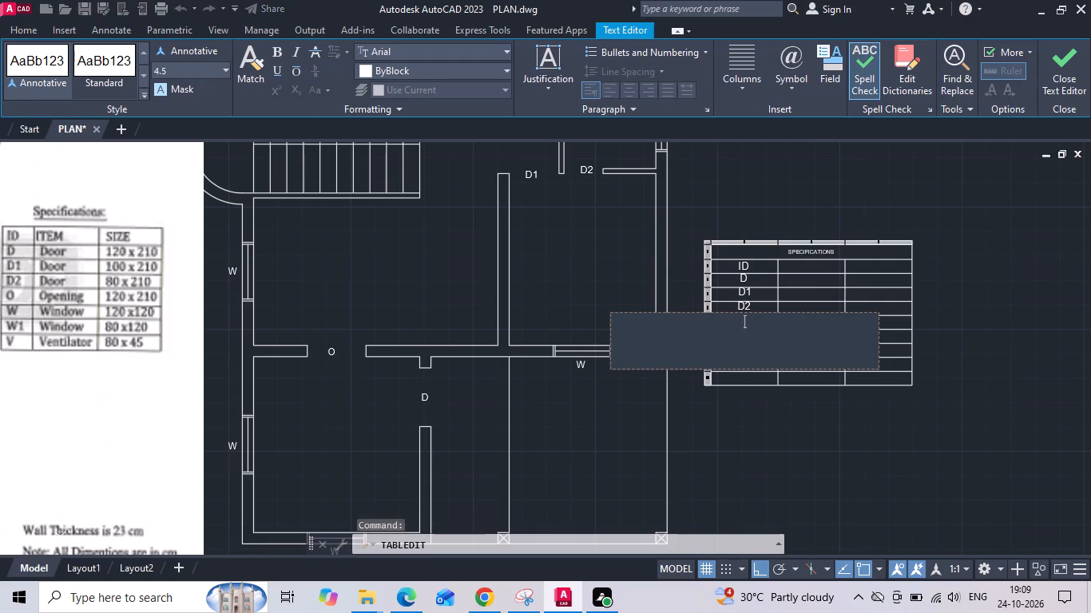
pyautogui.click(182, 72)
pyautogui.press('BackSpace')
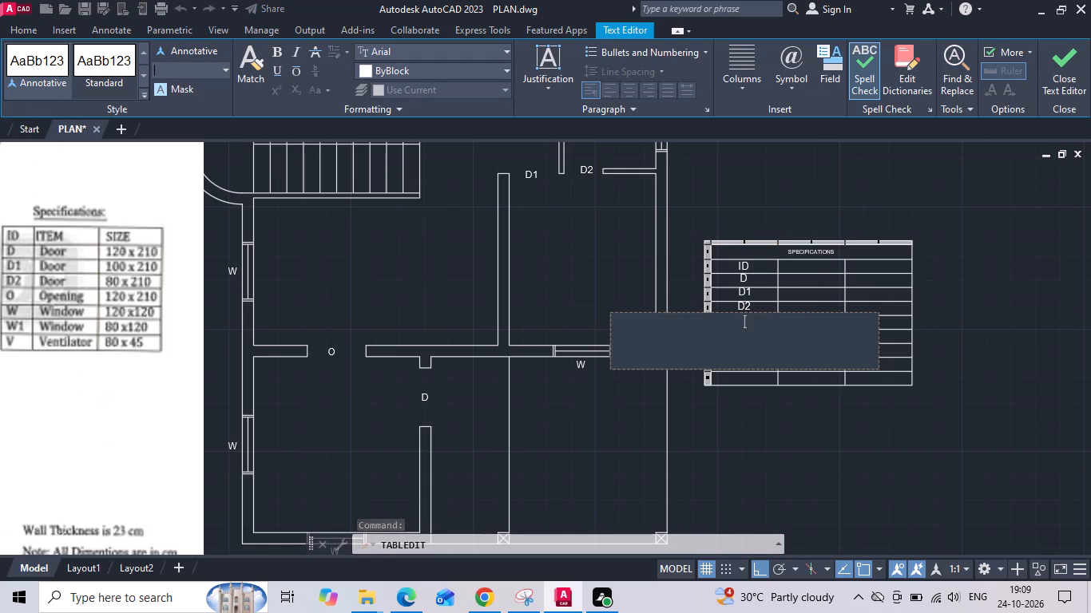
pyautogui.write('15')
pyautogui.press('Return')
pyautogui.press('0')
pyautogui.press('Return')
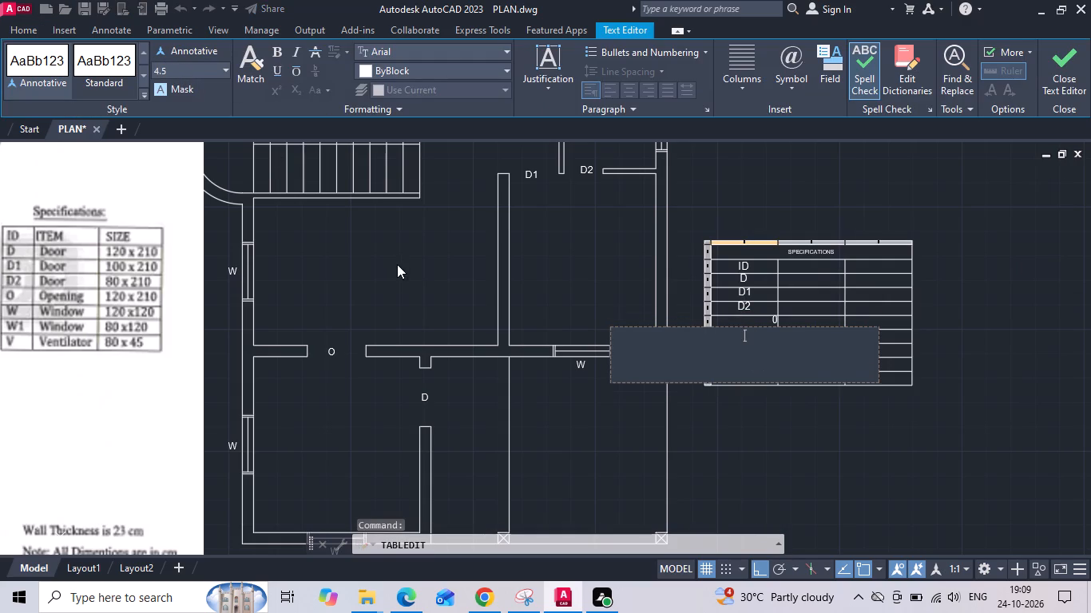
pyautogui.click(793, 415)
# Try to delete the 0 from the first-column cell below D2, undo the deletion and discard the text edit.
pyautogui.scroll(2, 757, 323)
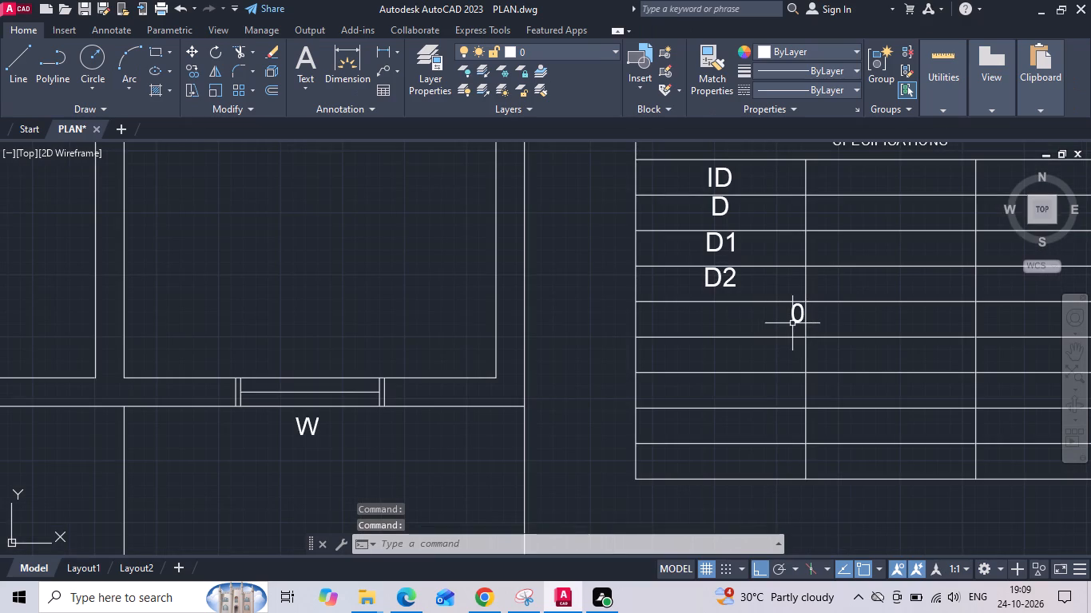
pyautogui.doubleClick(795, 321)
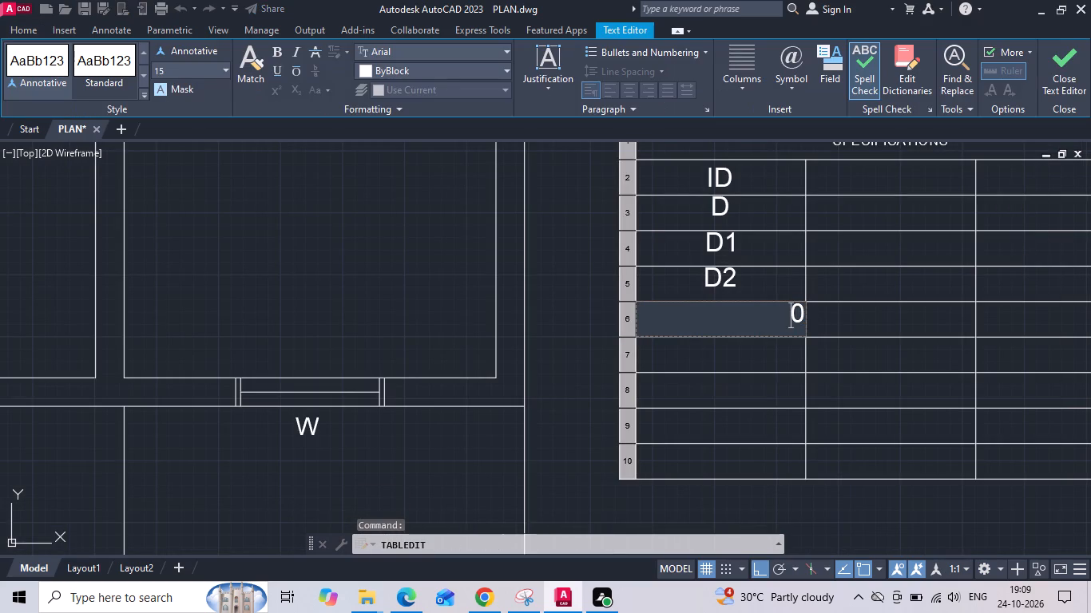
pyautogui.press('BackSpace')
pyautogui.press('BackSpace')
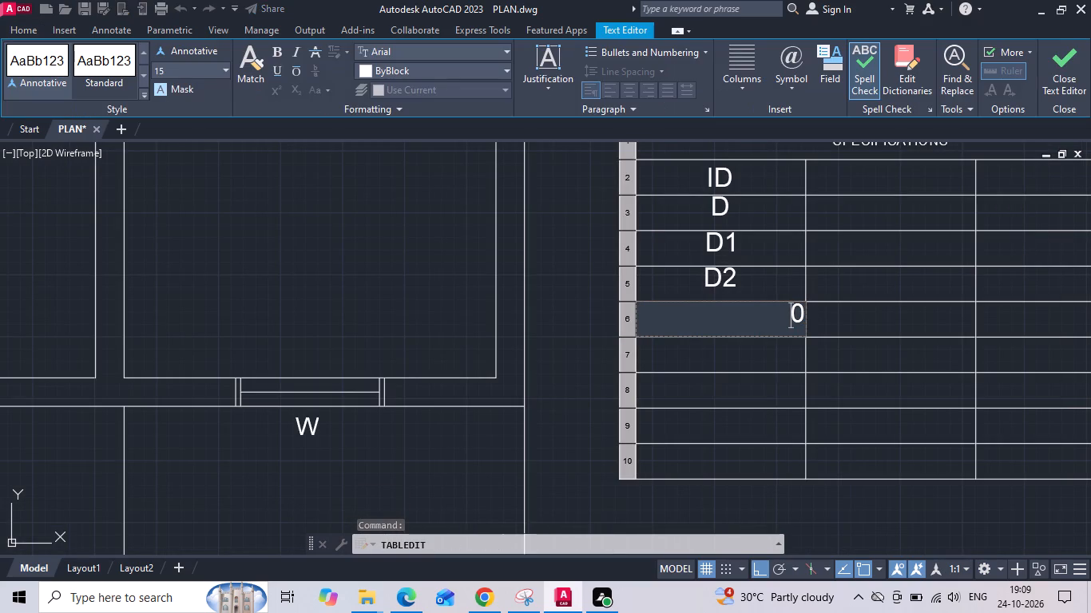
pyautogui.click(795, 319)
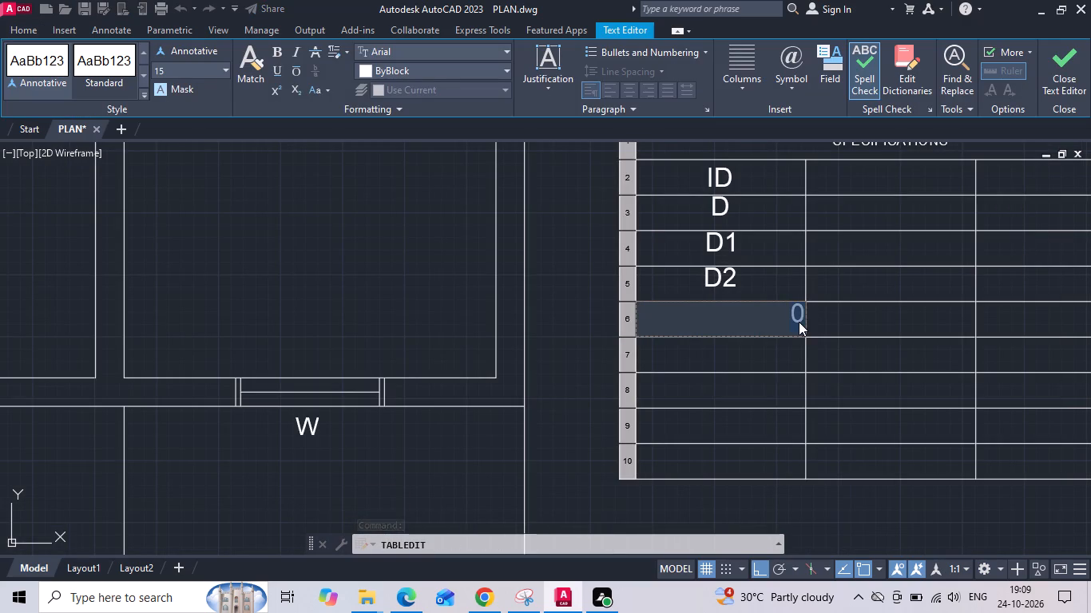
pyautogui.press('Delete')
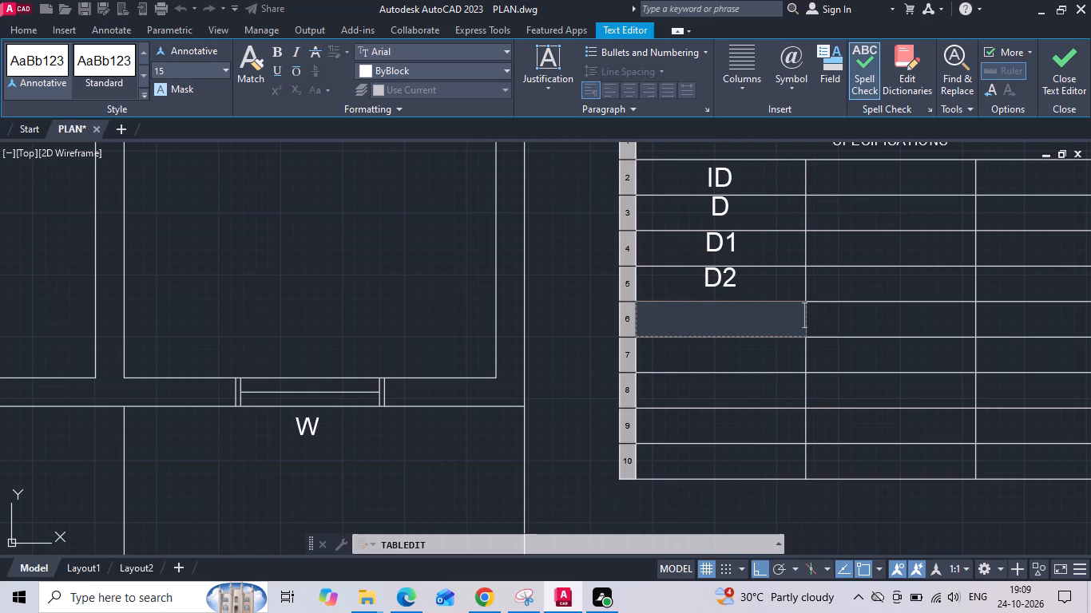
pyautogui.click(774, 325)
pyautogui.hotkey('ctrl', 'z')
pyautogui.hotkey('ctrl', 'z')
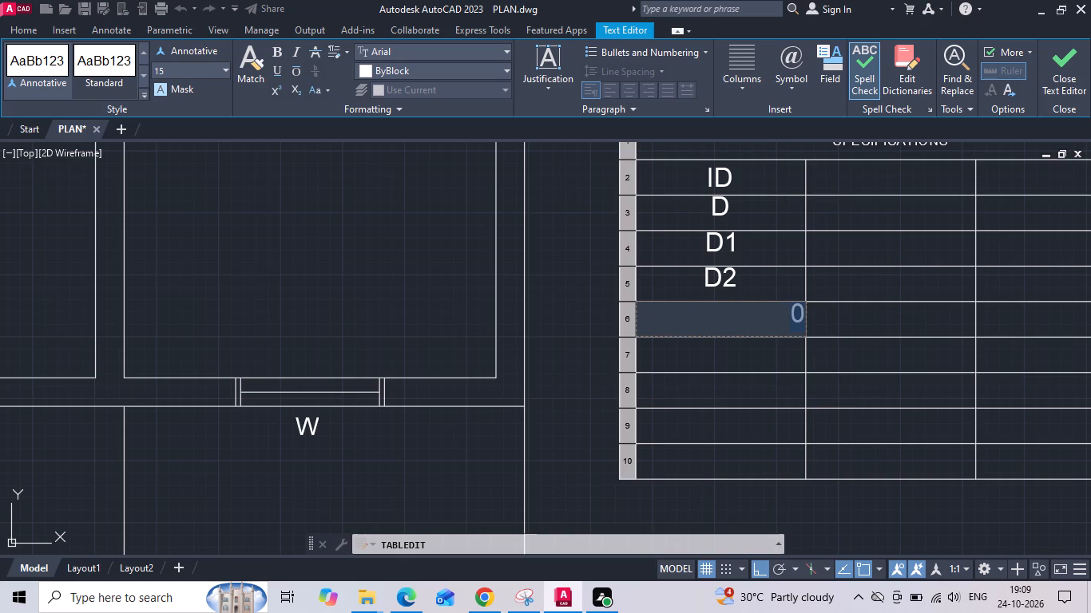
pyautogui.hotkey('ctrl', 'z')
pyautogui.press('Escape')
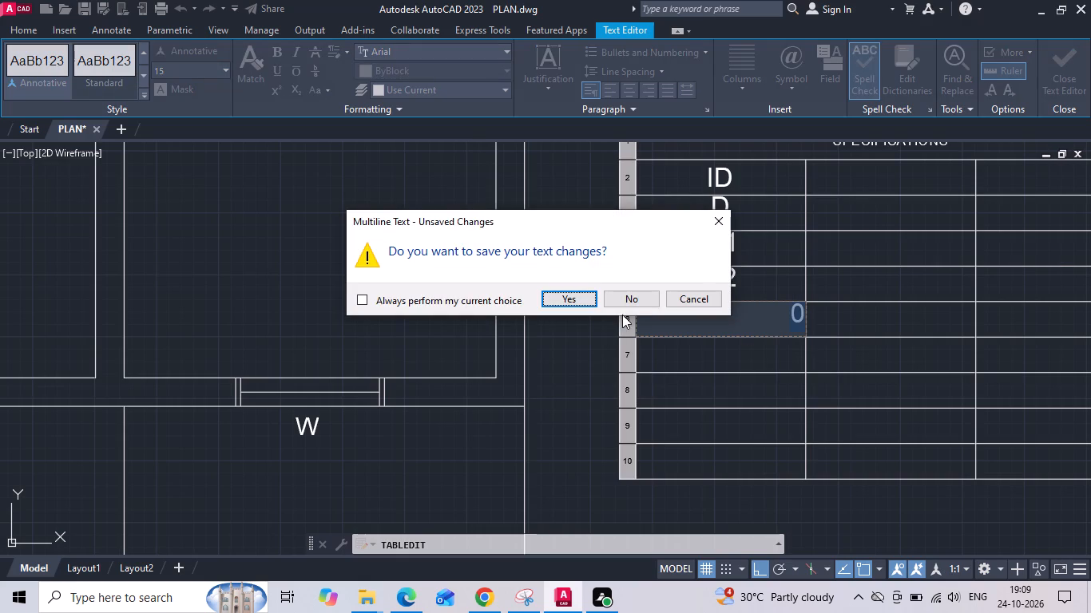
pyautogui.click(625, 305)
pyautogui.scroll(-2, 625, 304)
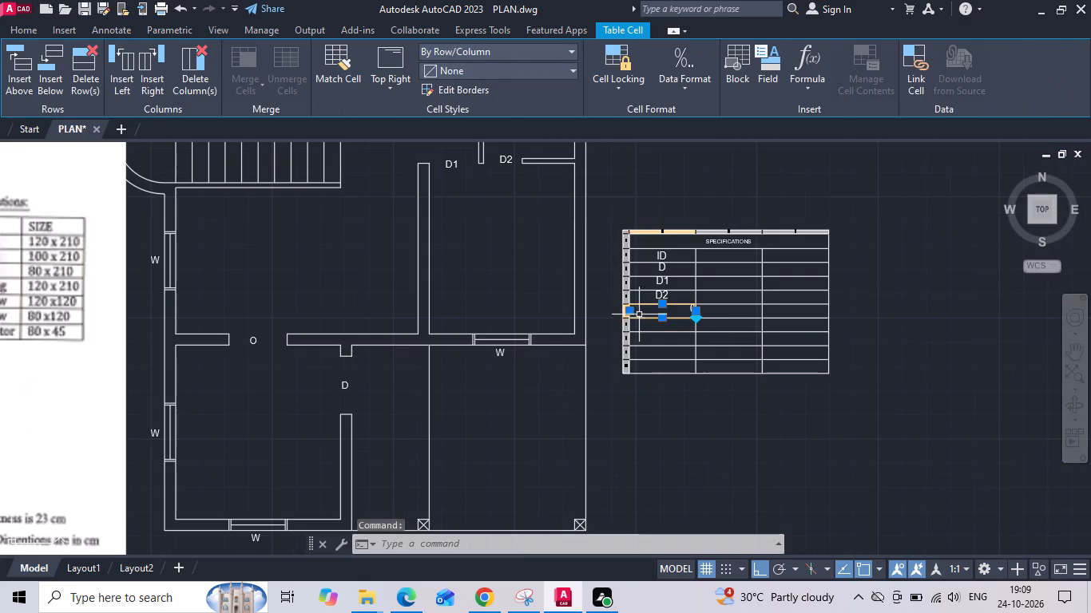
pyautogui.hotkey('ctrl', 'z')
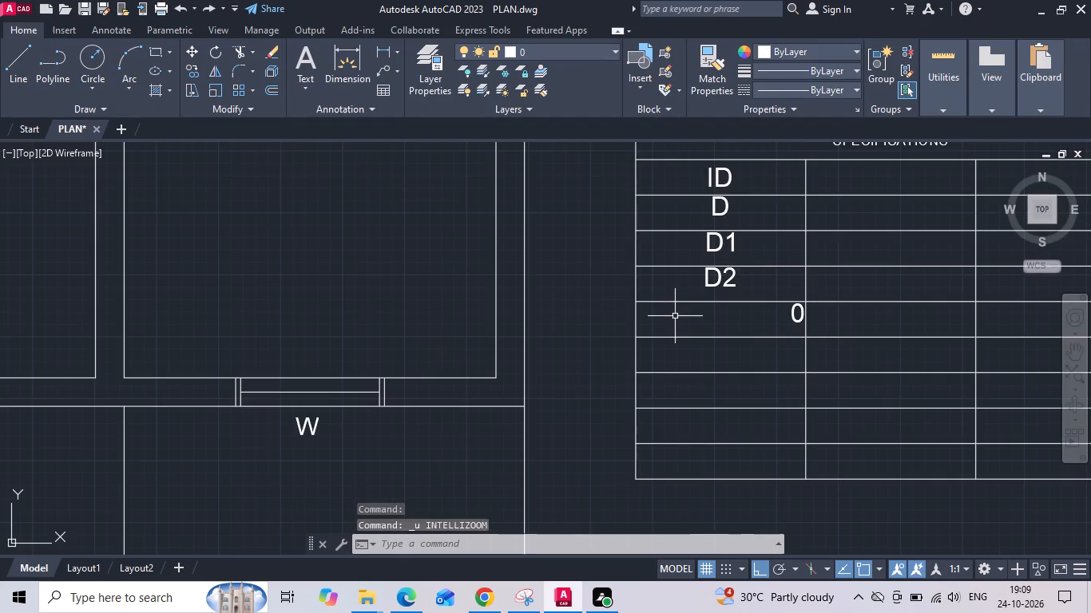
# Clear the 0 from the first-column cell below D2, try to centre the cell's paragraph, and leave the text edit.
pyautogui.click(767, 320)
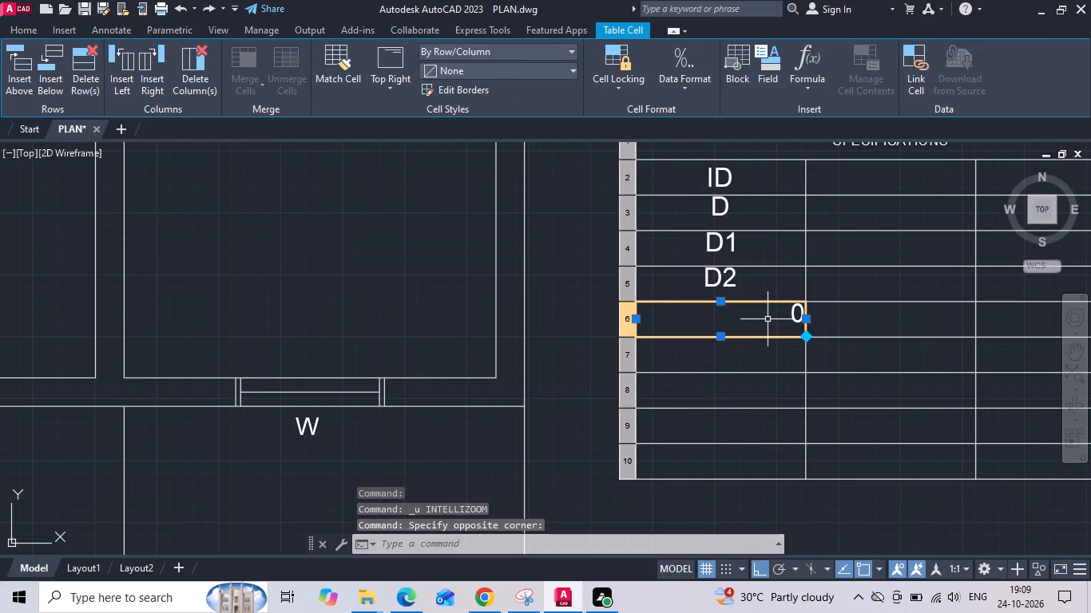
pyautogui.press('BackSpace')
pyautogui.press('BackSpace')
pyautogui.doubleClick(799, 318)
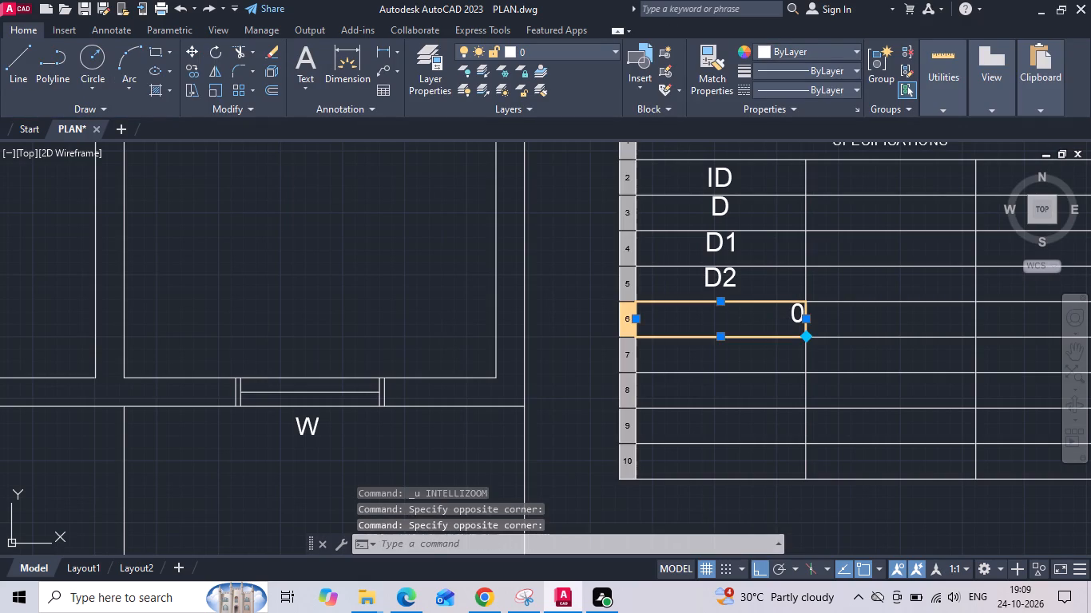
pyautogui.press('BackSpace')
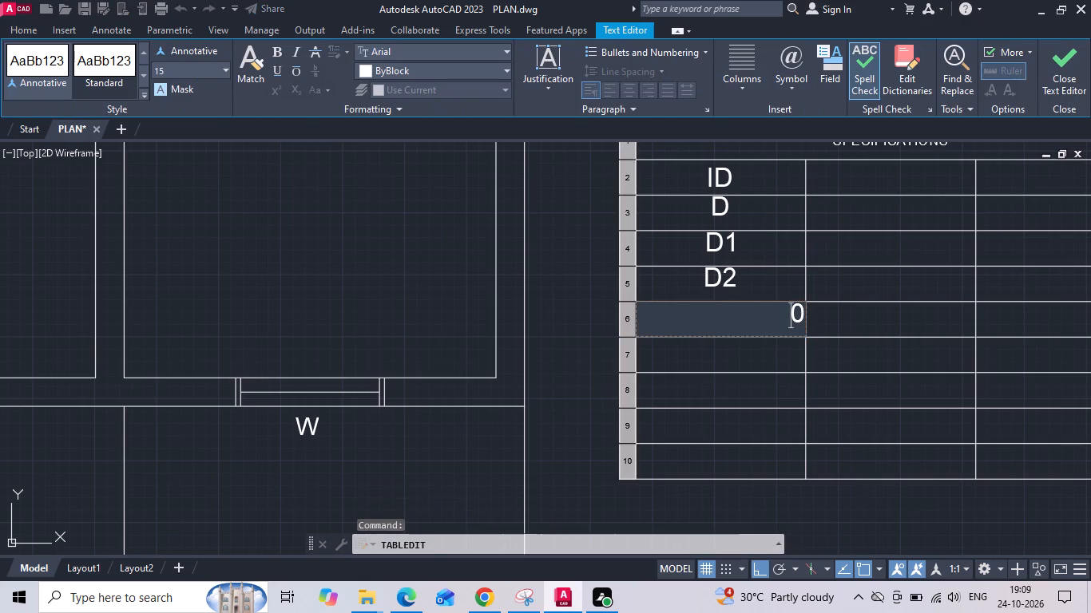
pyautogui.press('Delete')
pyautogui.press('0')
pyautogui.press('BackSpace')
pyautogui.click(727, 317)
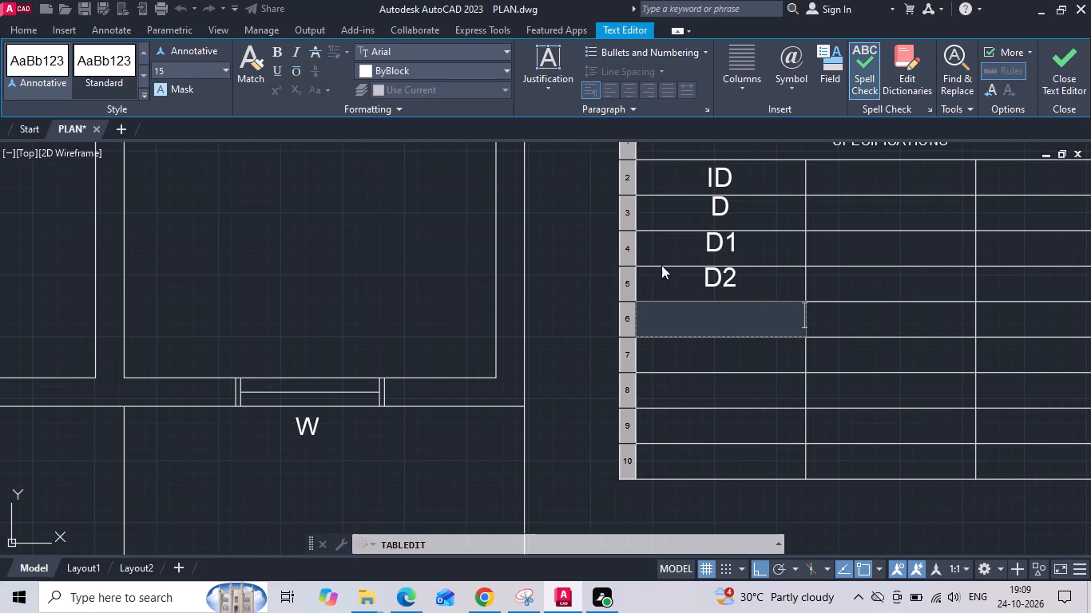
pyautogui.click(633, 89)
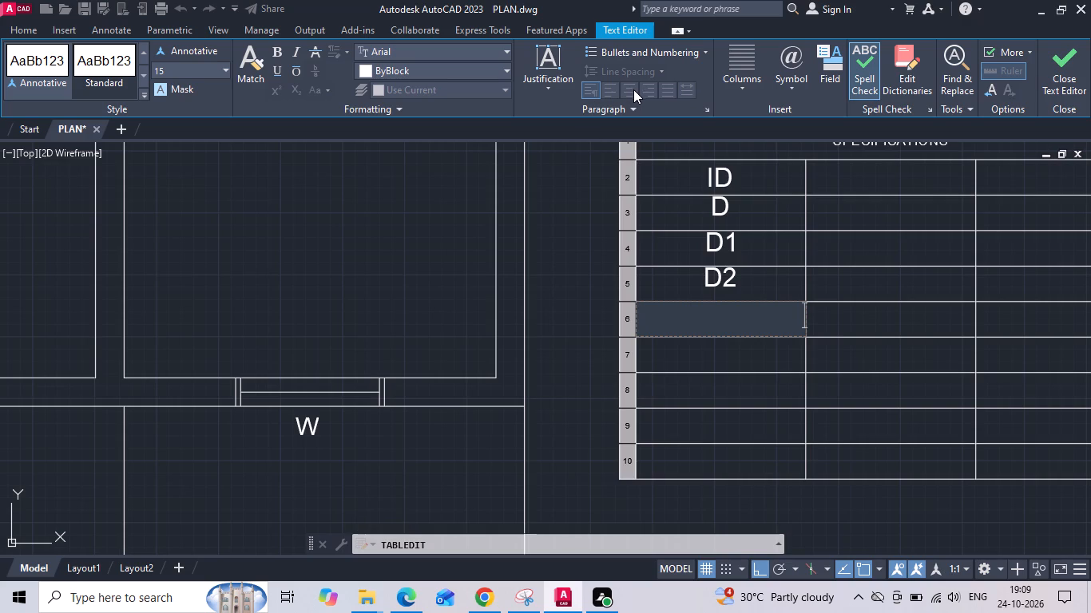
pyautogui.click(633, 89)
pyautogui.press('Escape')
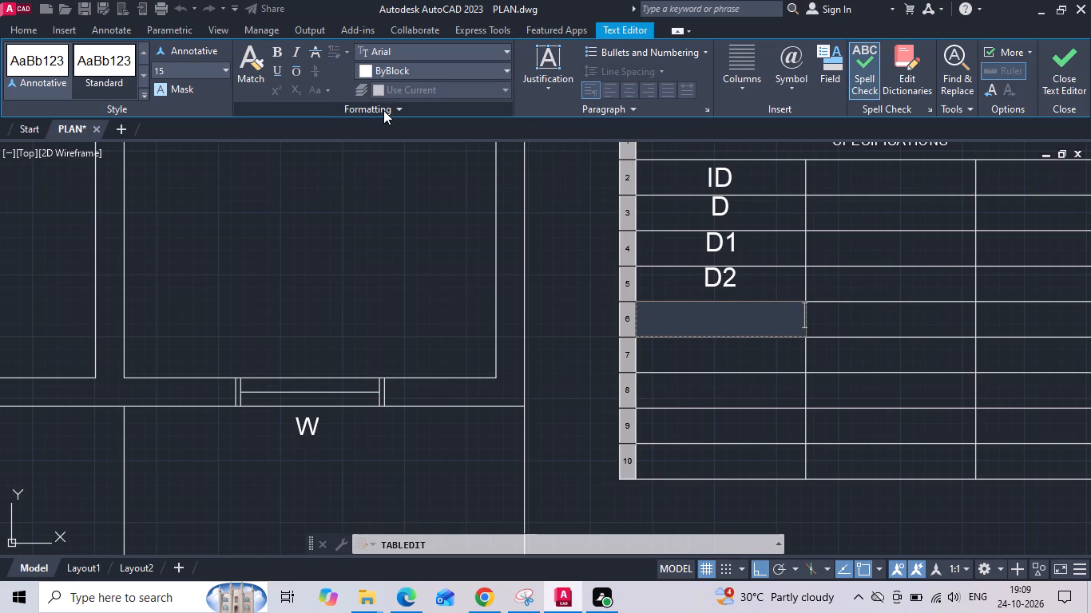
pyautogui.hotkey('ctrl', 's')
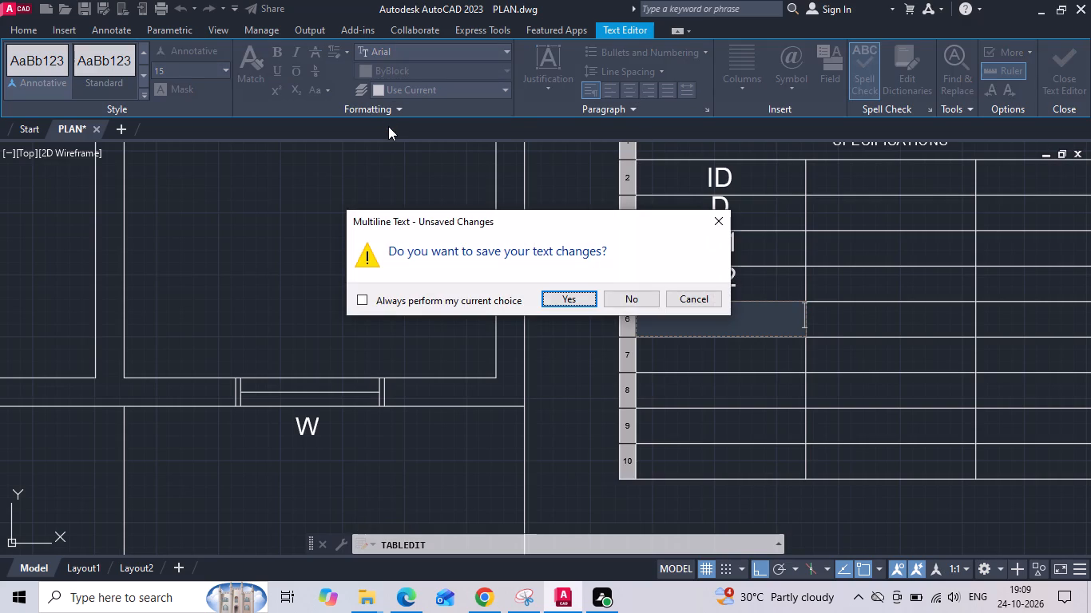
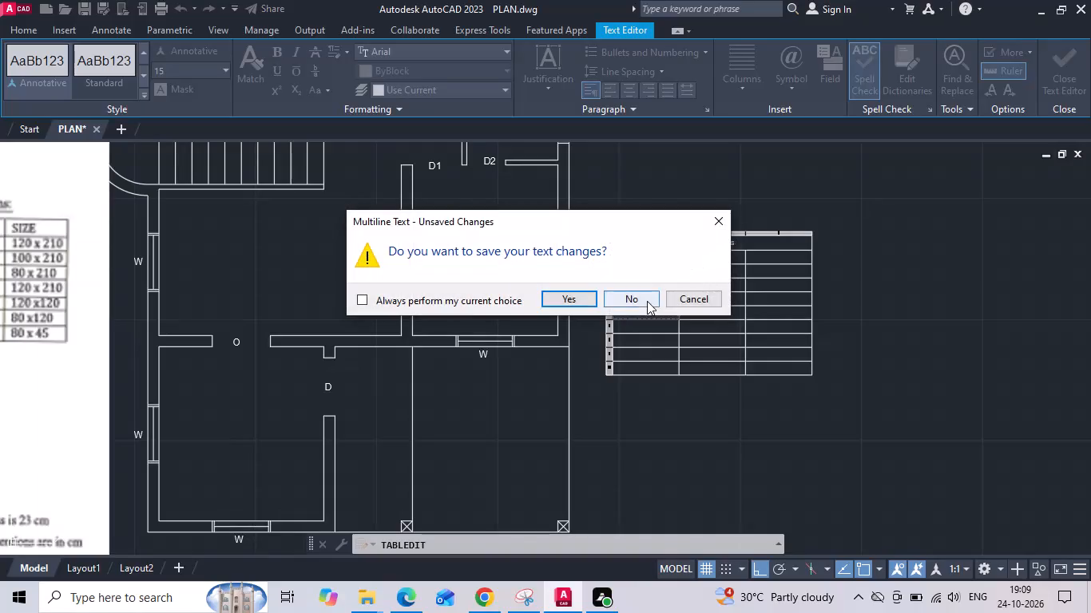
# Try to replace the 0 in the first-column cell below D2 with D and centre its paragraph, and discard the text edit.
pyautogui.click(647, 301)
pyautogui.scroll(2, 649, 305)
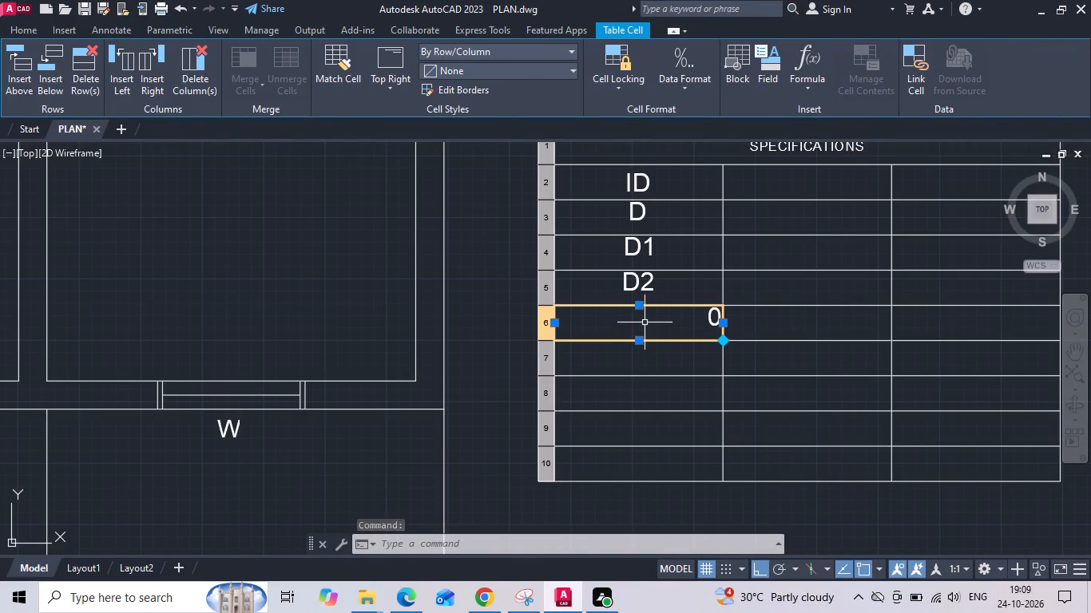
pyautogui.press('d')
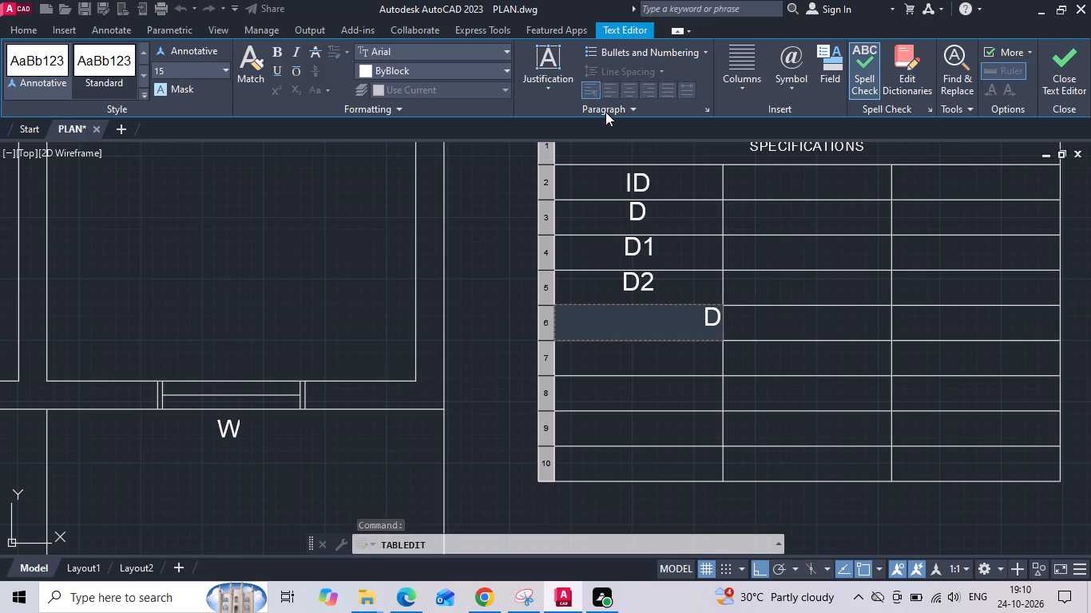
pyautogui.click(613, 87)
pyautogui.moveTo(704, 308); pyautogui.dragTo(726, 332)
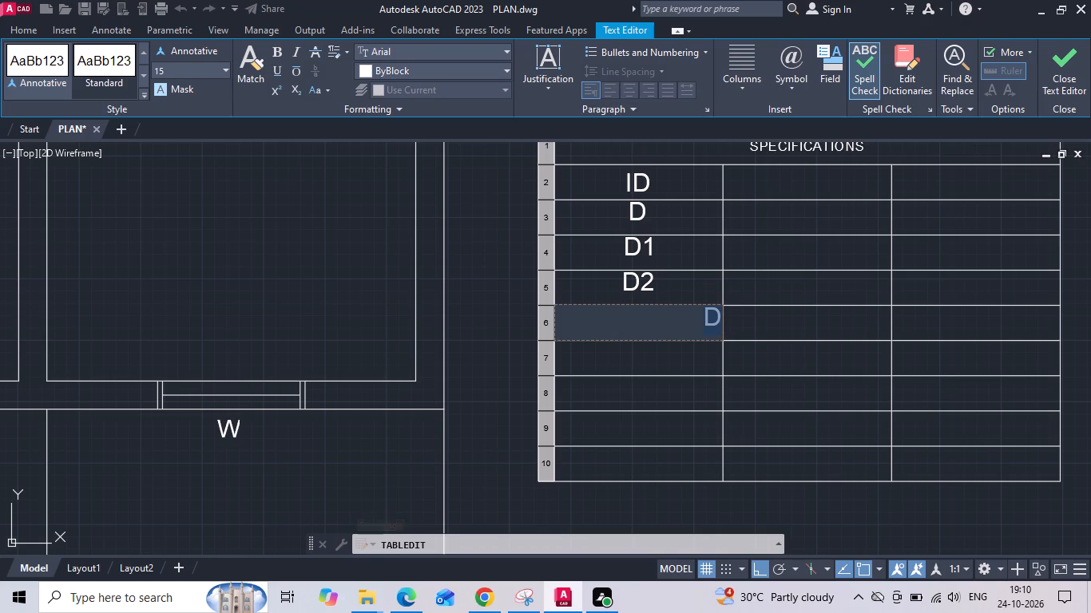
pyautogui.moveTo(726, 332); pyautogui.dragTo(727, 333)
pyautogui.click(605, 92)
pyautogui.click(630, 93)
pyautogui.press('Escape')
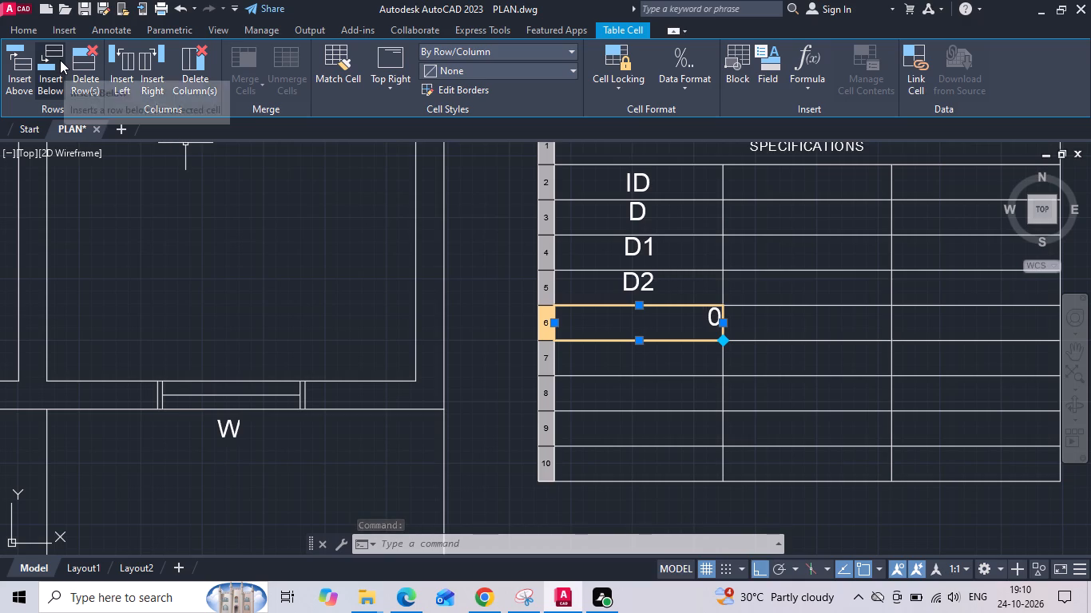
# Set the alignment of the first-column cell containing 0 to Top Center.
pyautogui.click(388, 94)
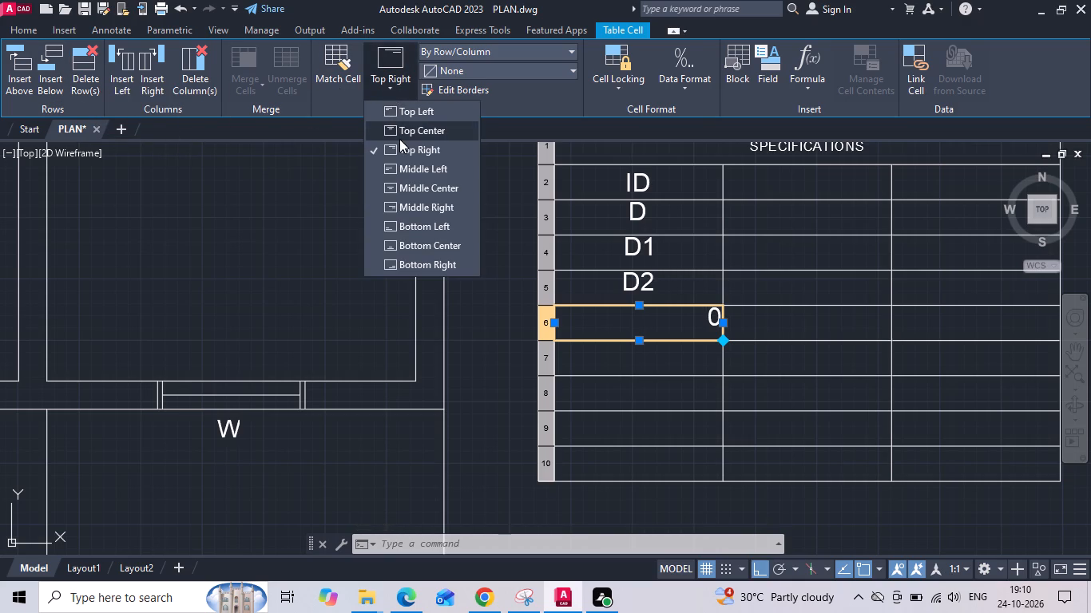
pyautogui.click(399, 139)
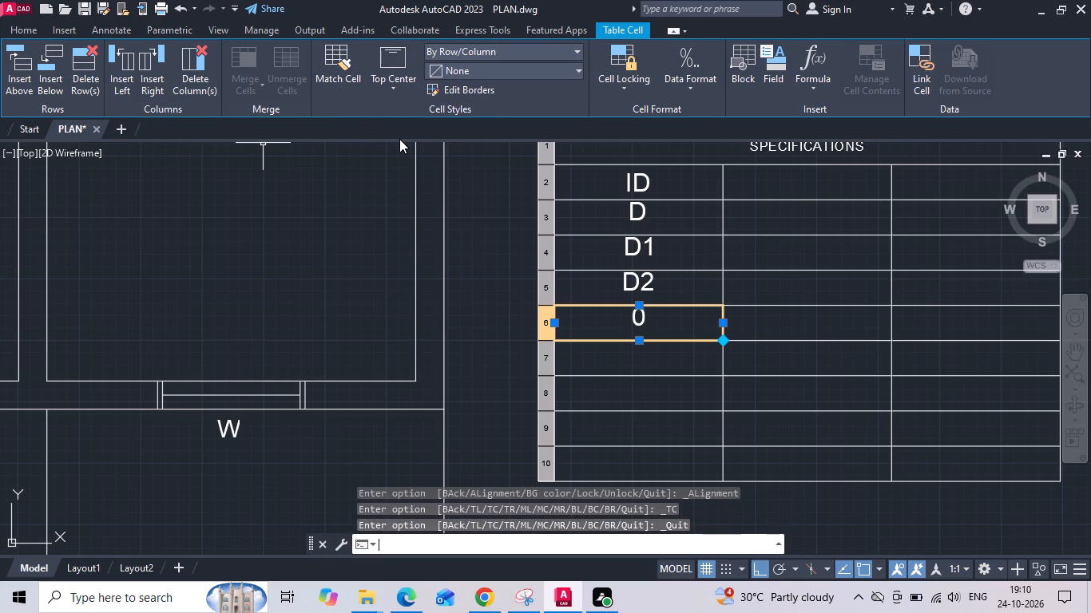
# Enter W in the first-column cell below 0 with a text height of 15.
pyautogui.click(626, 370)
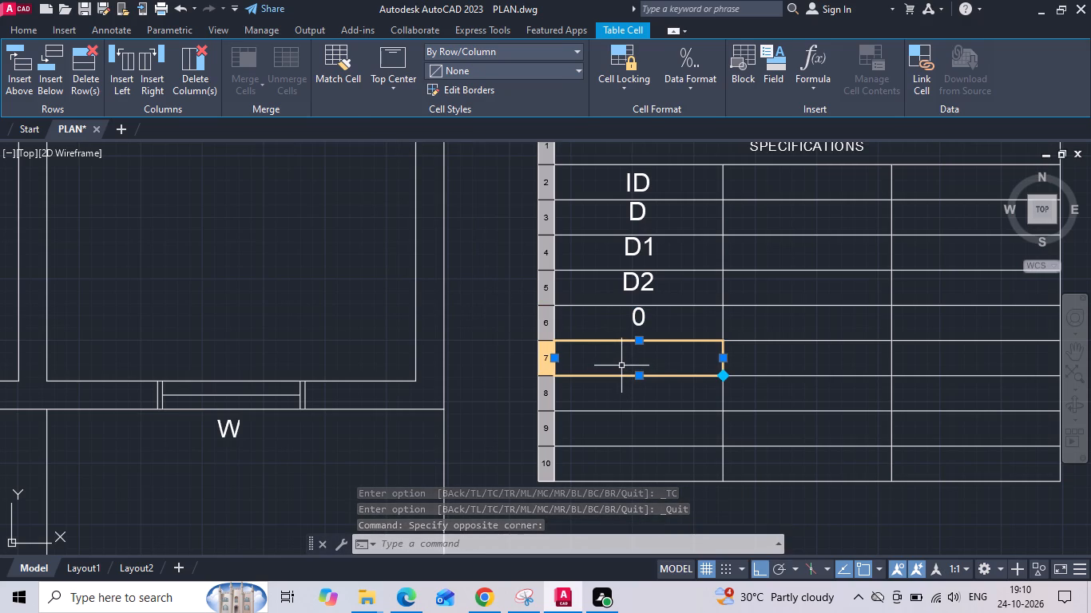
pyautogui.scroll(-3, 621, 366)
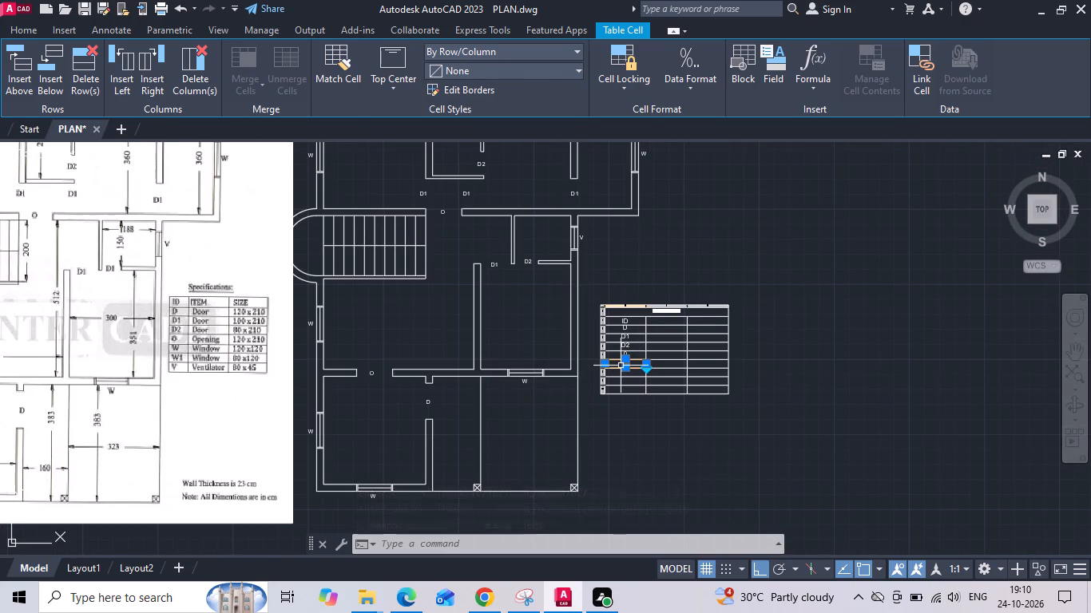
pyautogui.press('w')
pyautogui.scroll(2, 621, 366)
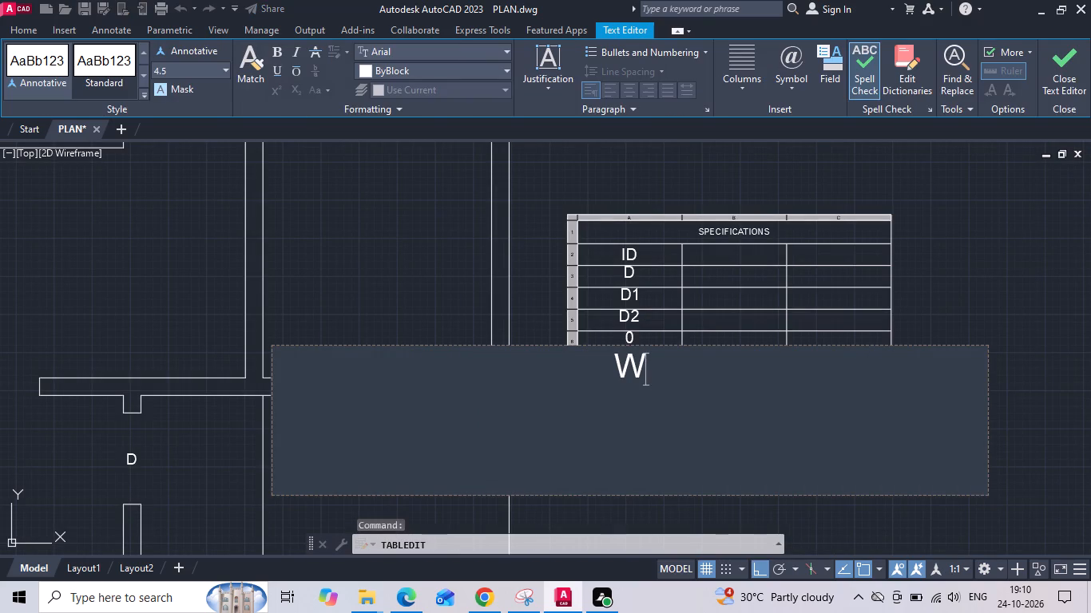
pyautogui.hotkey('ctrl', 'a')
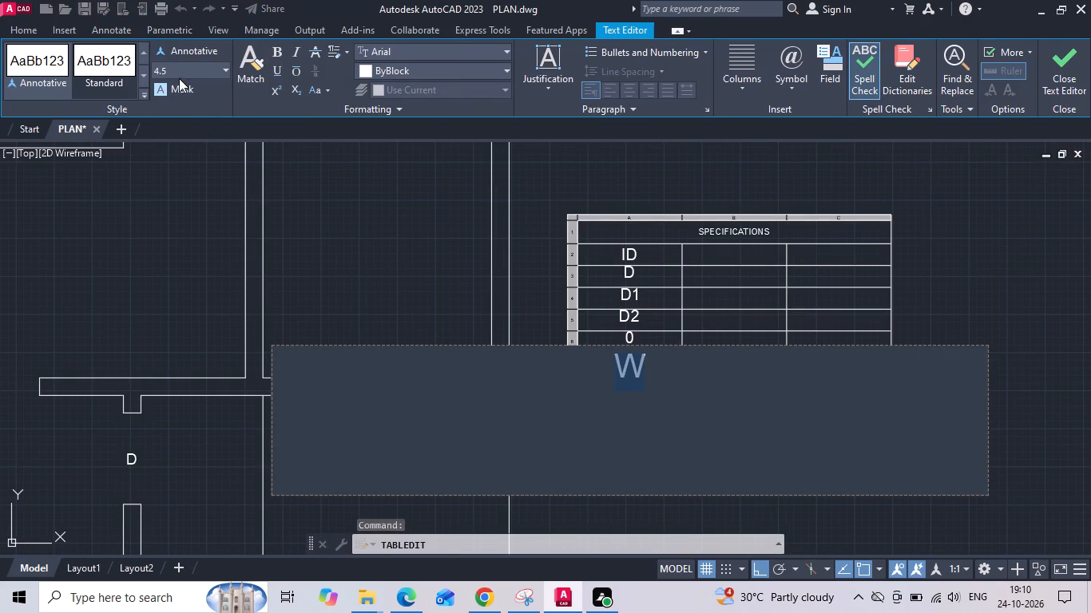
pyautogui.click(181, 79)
pyautogui.press('BackSpace')
pyautogui.write('15')
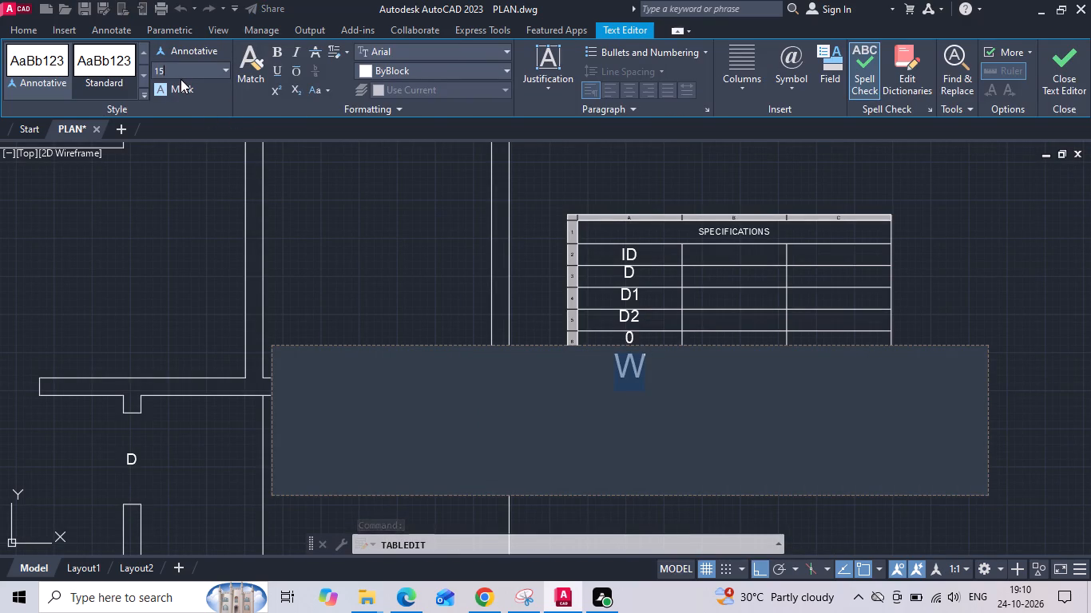
pyautogui.press('Return')
pyautogui.click(518, 307)
# Enter W1 in the first-column cell below W with a text height of 15.
pyautogui.scroll(1, 696, 344)
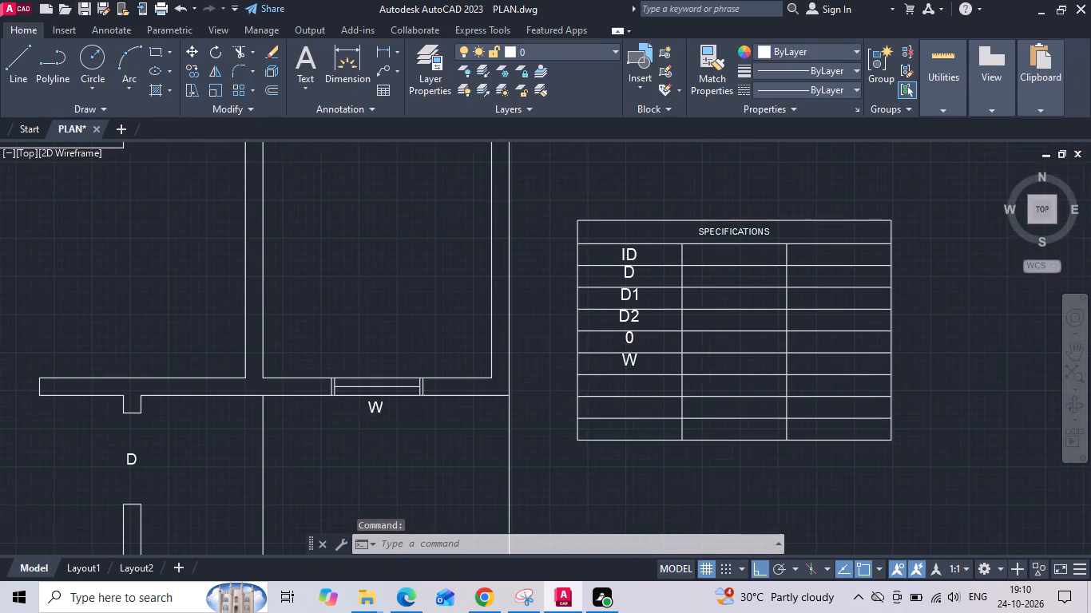
pyautogui.click(623, 407)
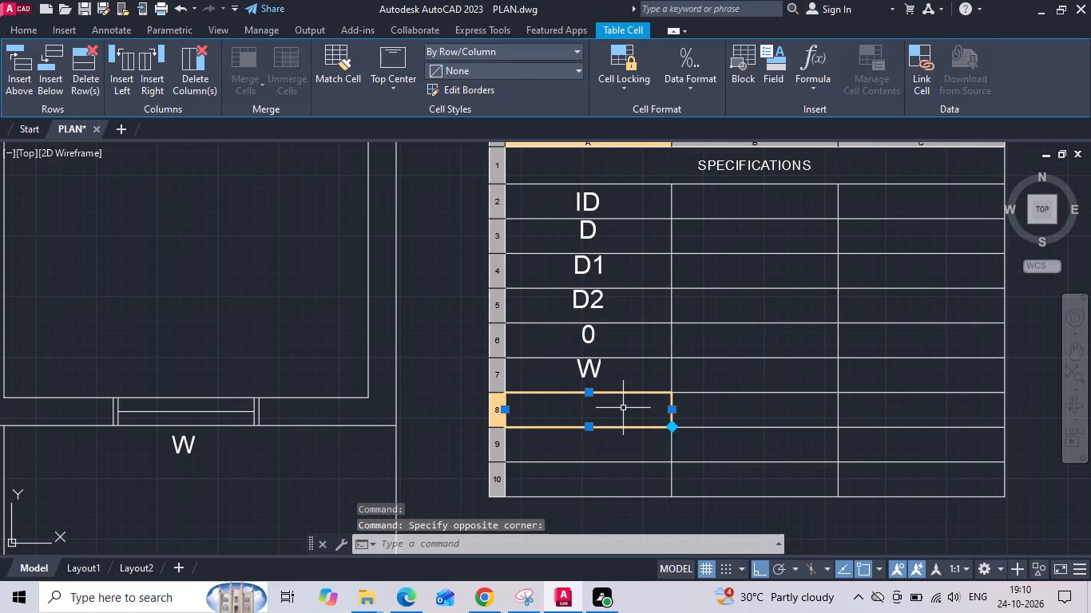
pyautogui.scroll(-1, 623, 407)
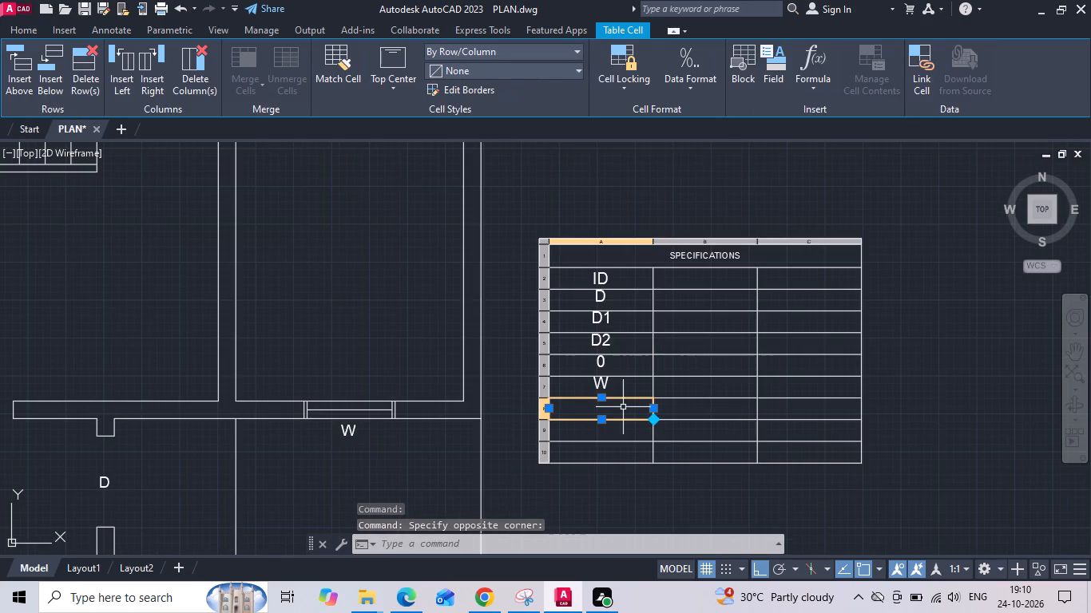
pyautogui.write('W1')
pyautogui.hotkey('ctrl', 'a')
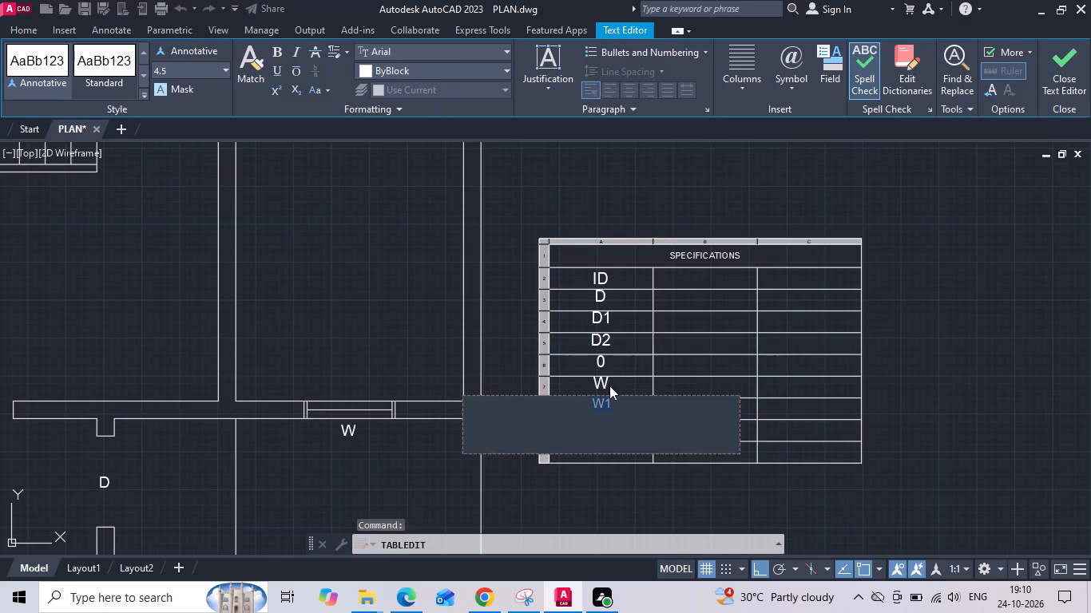
pyautogui.click(185, 71)
pyautogui.write('15')
pyautogui.press('Return')
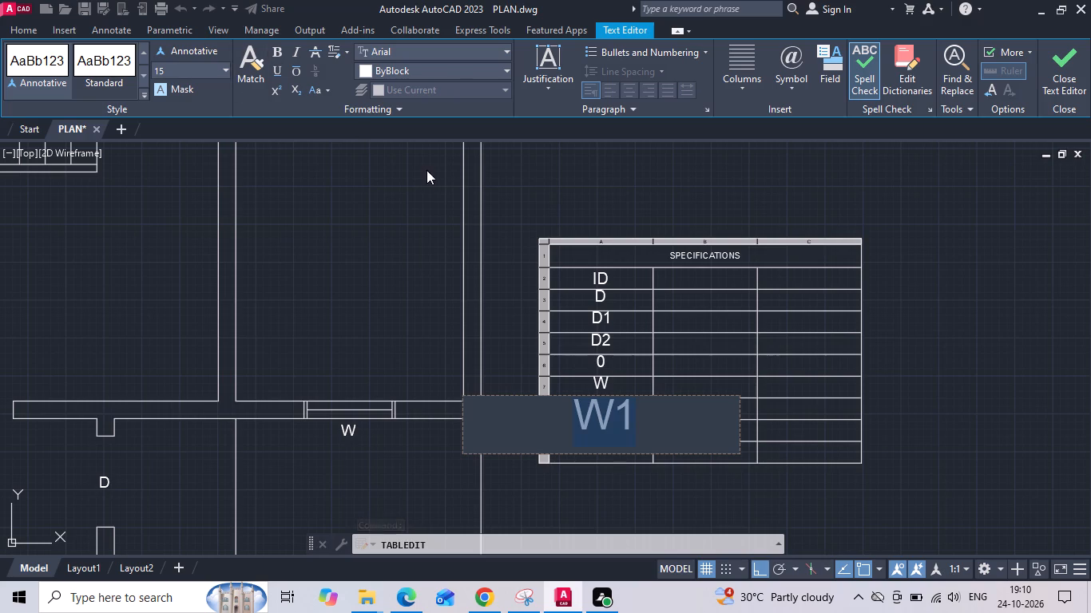
pyautogui.moveTo(427, 164); pyautogui.dragTo(420, 100, button='middle')
pyautogui.click(572, 407)
# Enter V in the first-column cell below W1 with a text height of 15.
pyautogui.scroll(1, 590, 364)
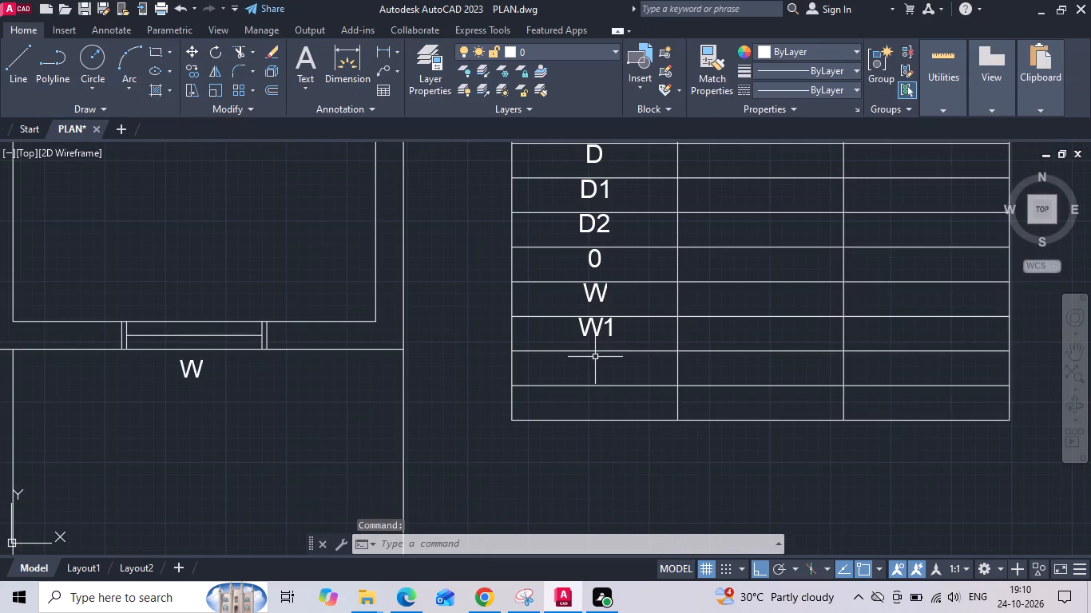
pyautogui.click(597, 363)
pyautogui.scroll(-2, 599, 365)
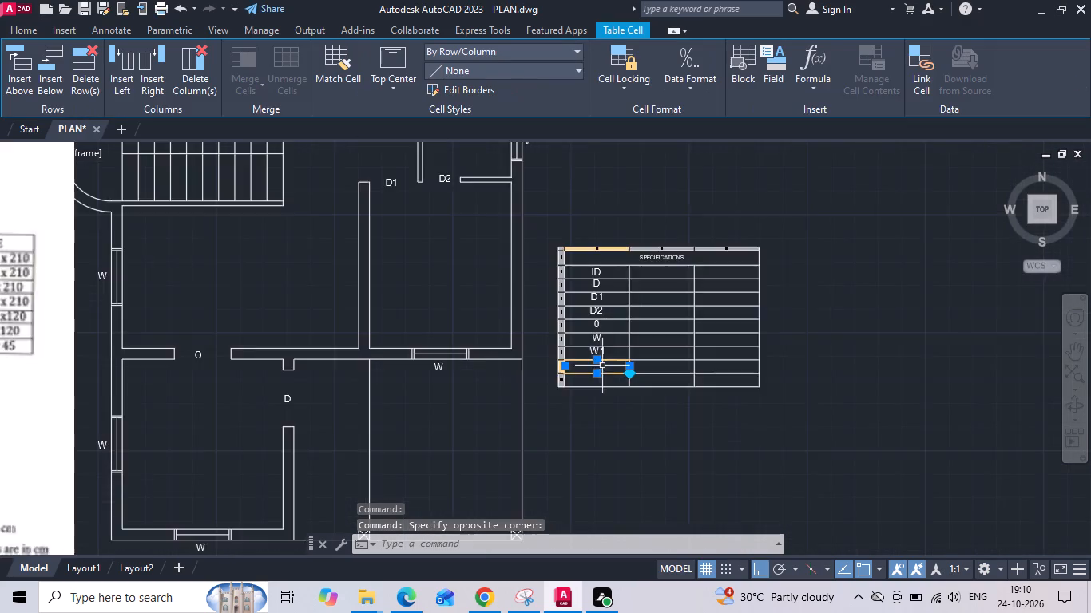
pyautogui.scroll(-1, 603, 366)
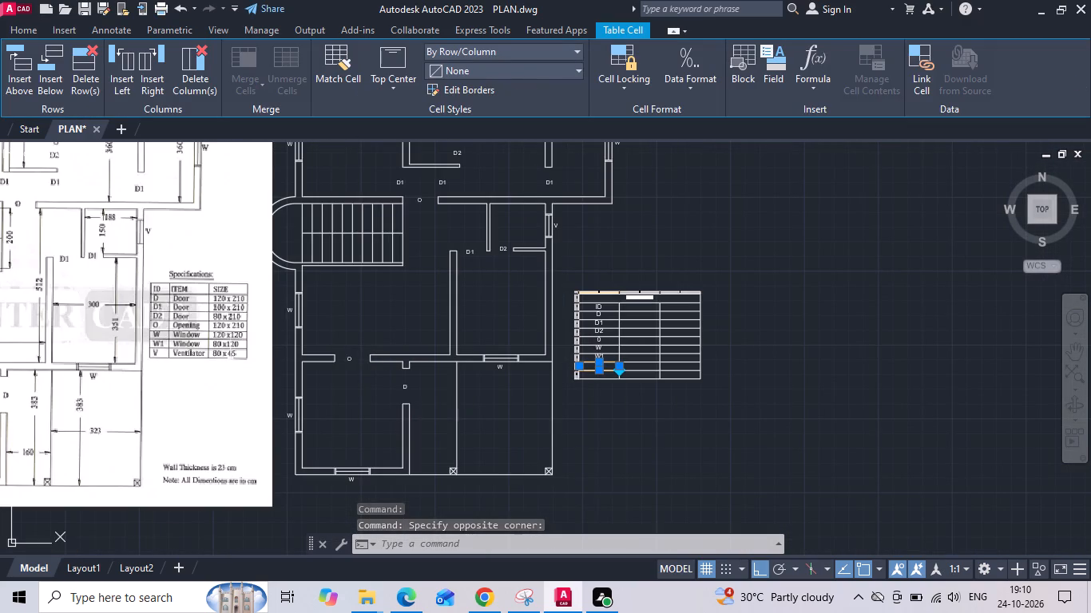
pyautogui.scroll(2, 533, 363)
pyautogui.press('v')
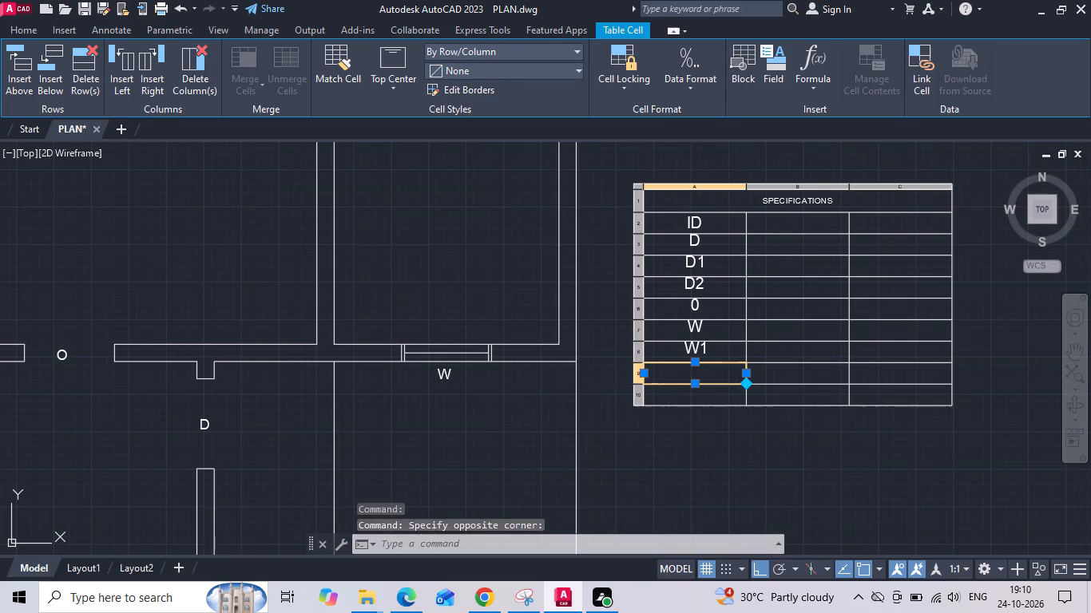
pyautogui.hotkey('ctrl', 'a')
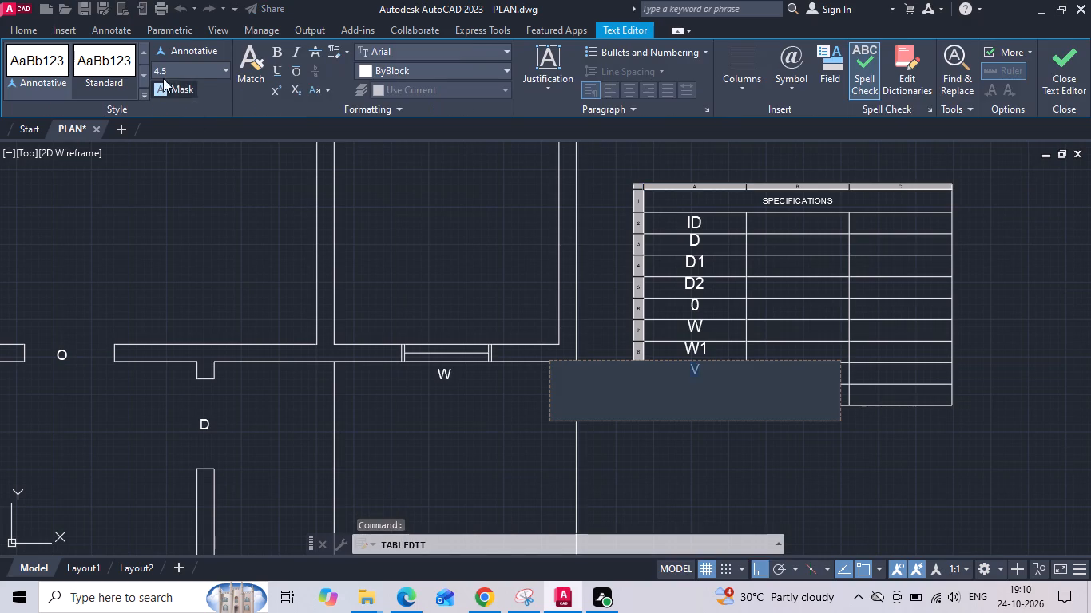
pyautogui.click(176, 65)
pyautogui.press('BackSpace')
pyautogui.write('10')
pyautogui.press('Return')
pyautogui.press('BackSpace')
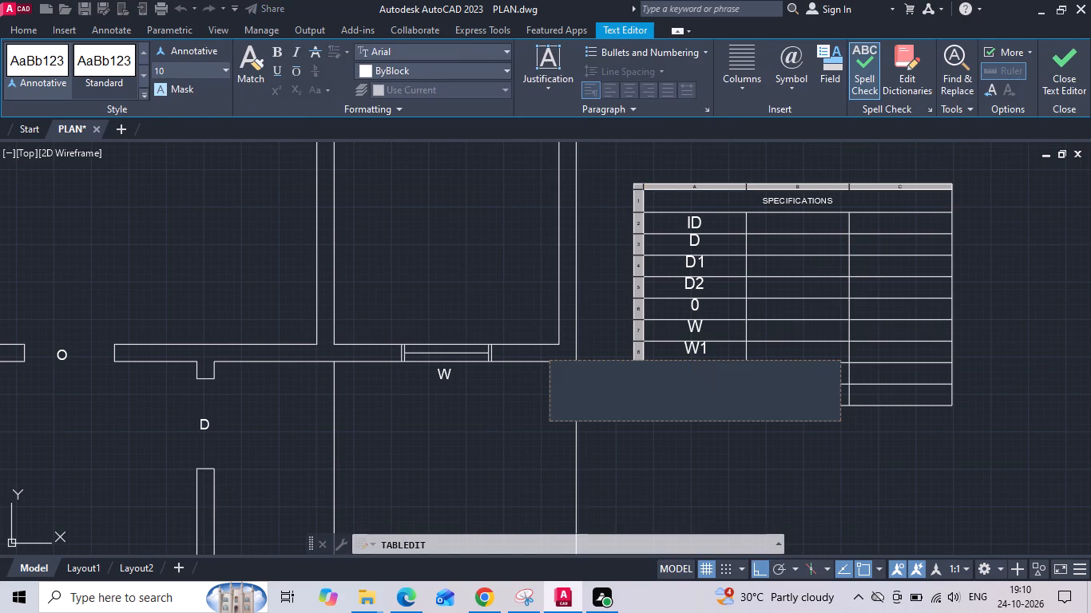
pyautogui.hotkey('ctrl', 'z')
pyautogui.click(177, 65)
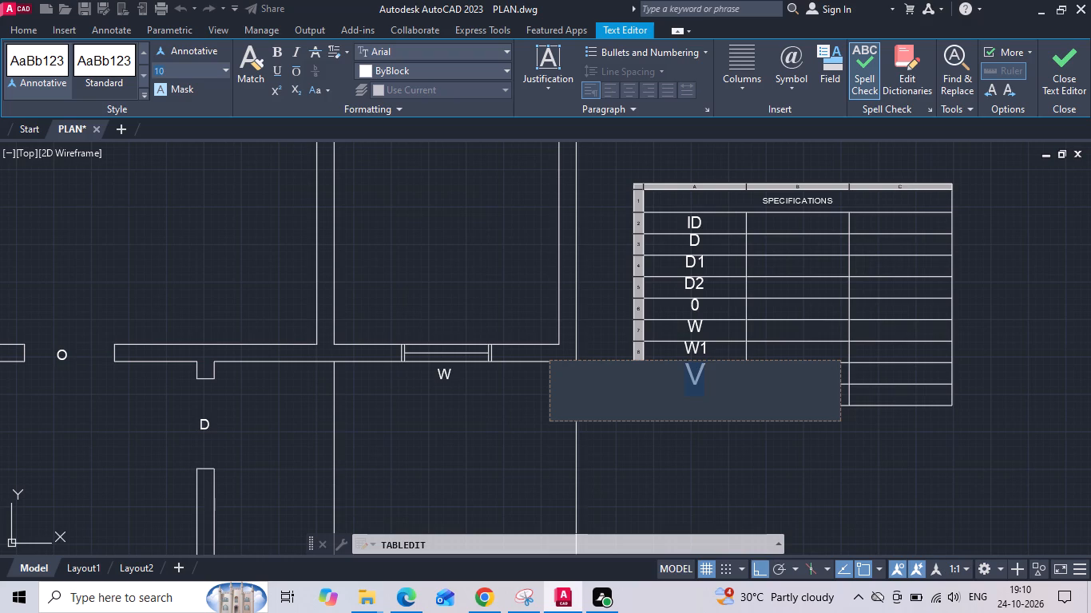
pyautogui.write('15')
pyautogui.press('Return')
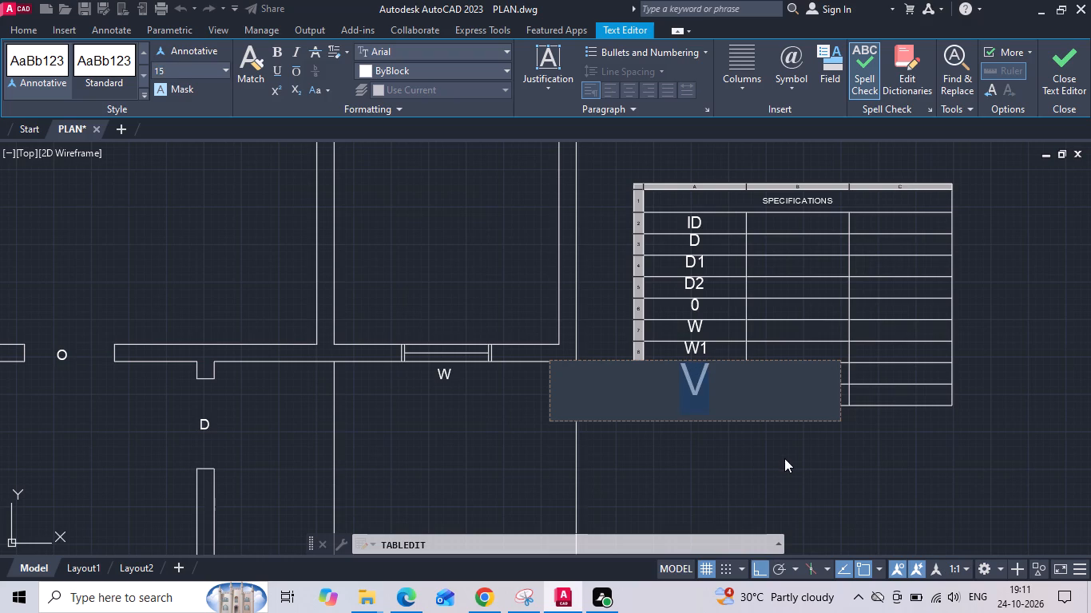
pyautogui.click(784, 458)
# Raise the specifications table's break height to the bottom of the V row, above the empty last row.
pyautogui.click(728, 408)
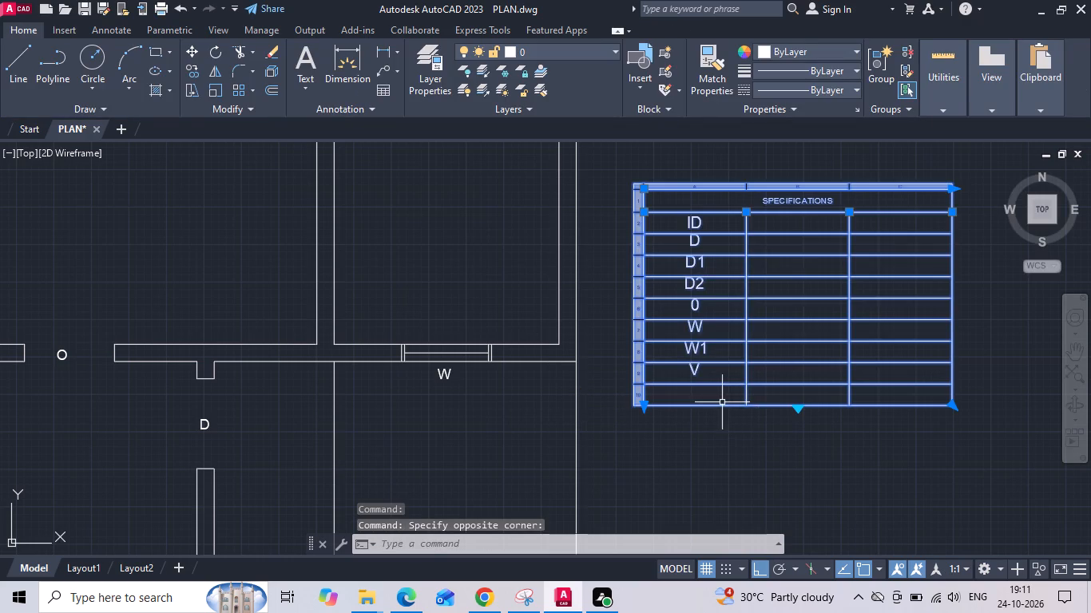
pyautogui.scroll(1, 785, 413)
pyautogui.click(802, 406)
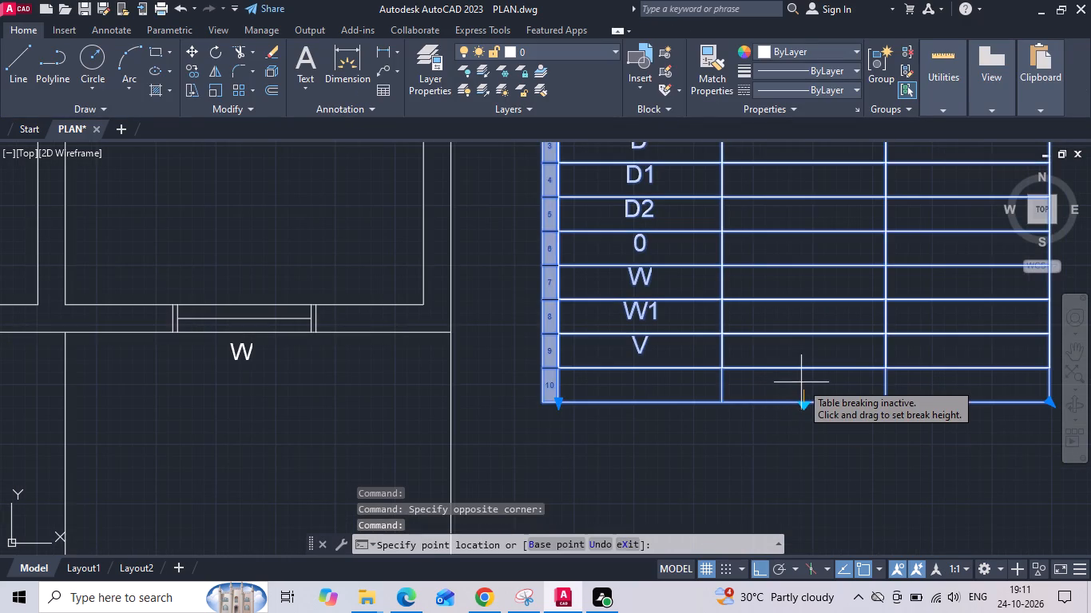
pyautogui.click(802, 371)
pyautogui.scroll(-2, 631, 449)
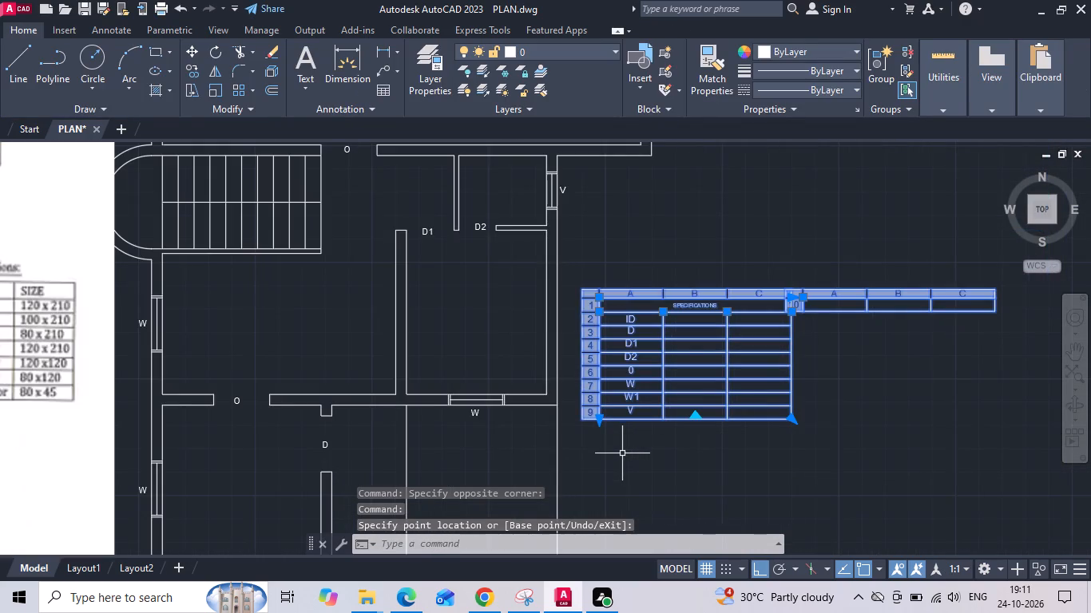
pyautogui.scroll(2, 631, 441)
pyautogui.scroll(-2, 632, 444)
pyautogui.press('Escape')
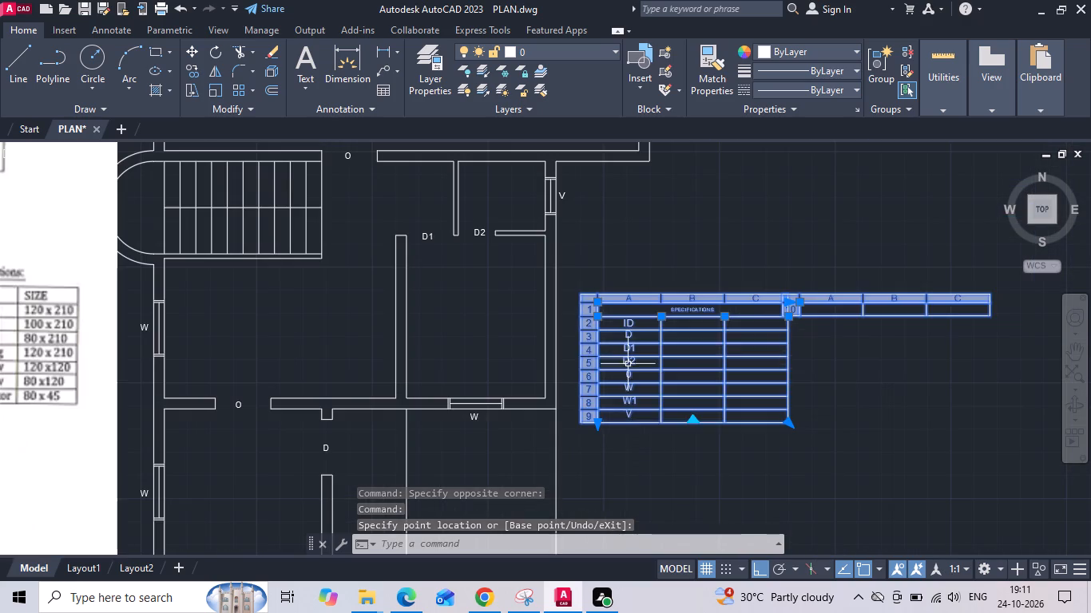
# Set the alignment of the first-column cell containing D to Middle Center.
pyautogui.click(632, 324)
pyautogui.scroll(3, 632, 324)
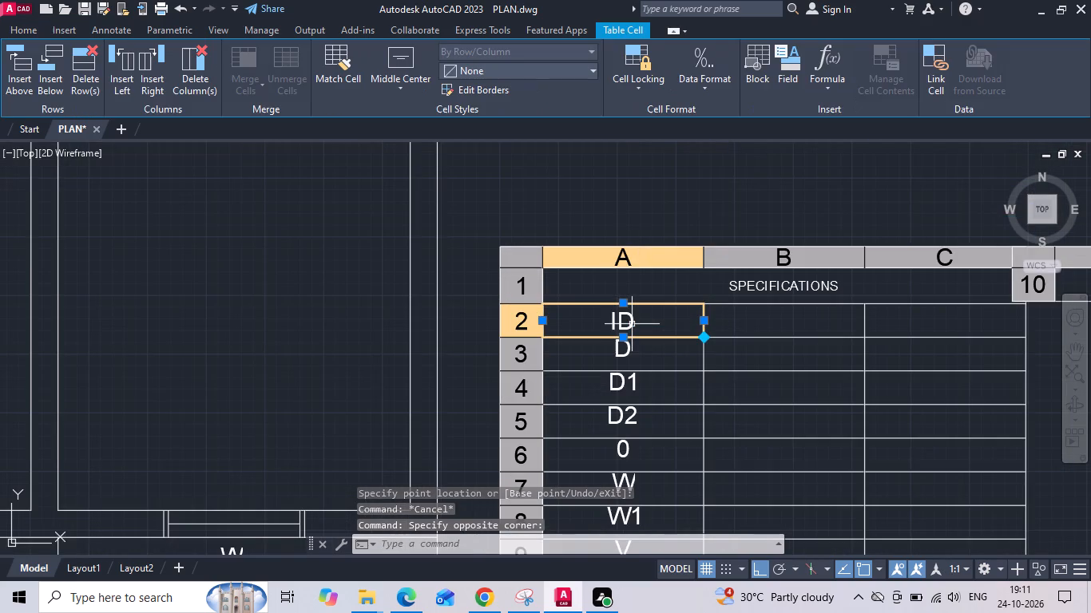
pyautogui.press('Escape')
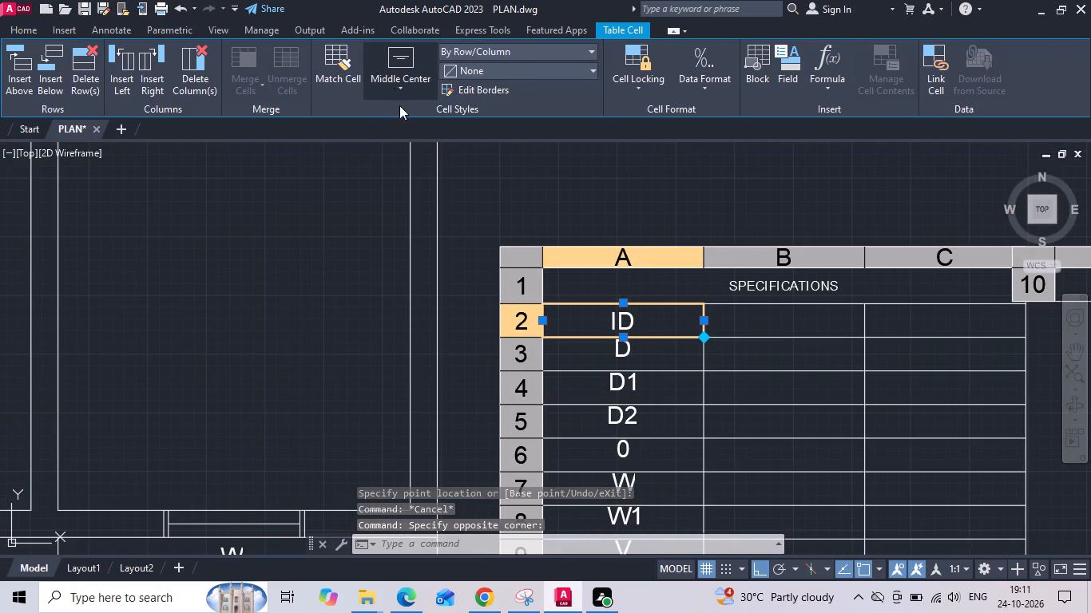
pyautogui.click(627, 346)
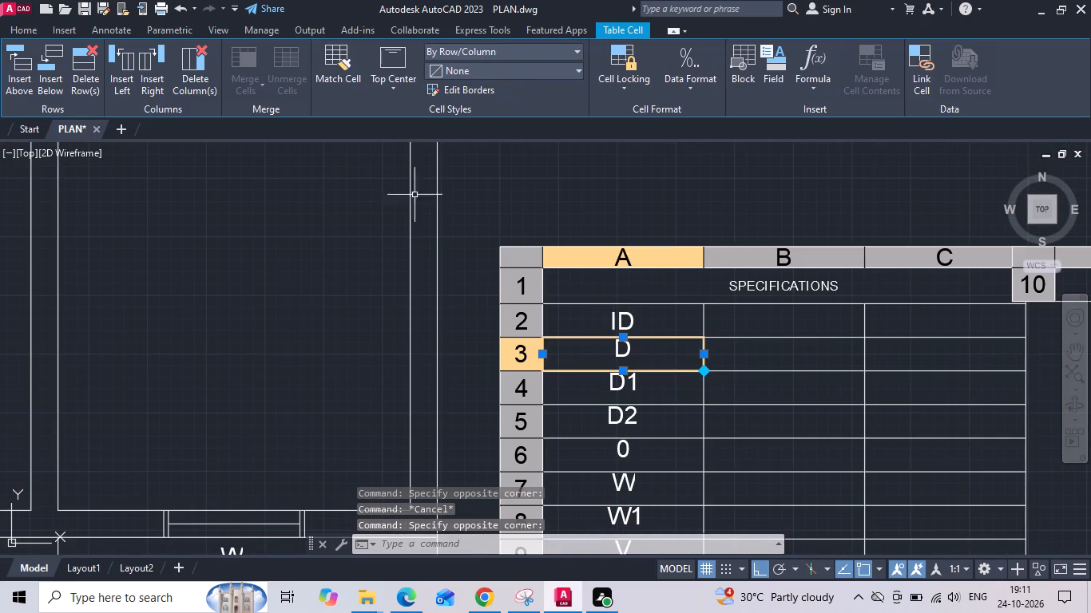
pyautogui.click(395, 92)
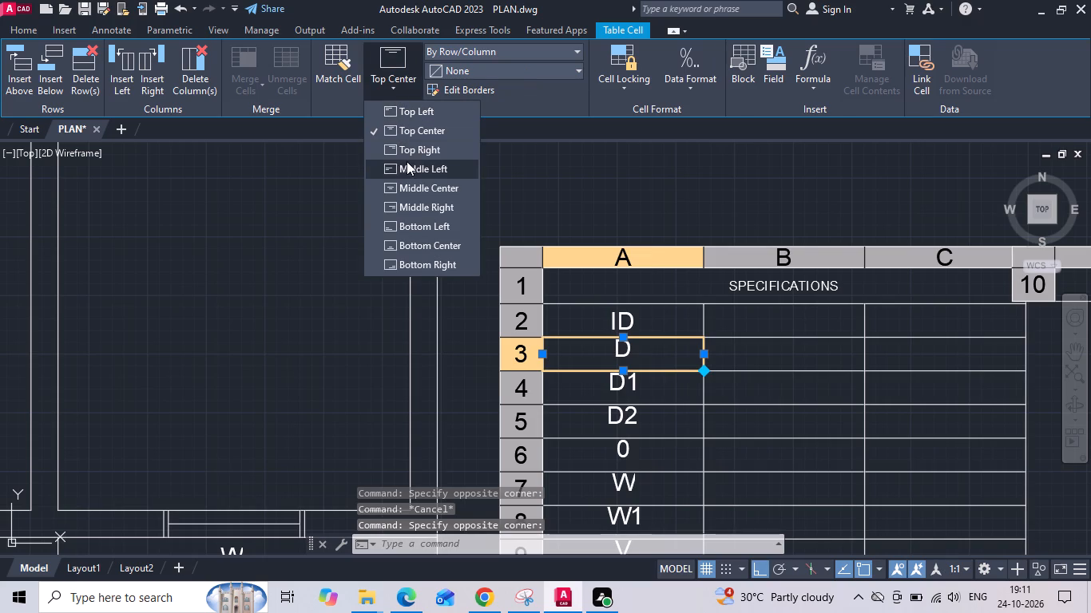
pyautogui.click(411, 183)
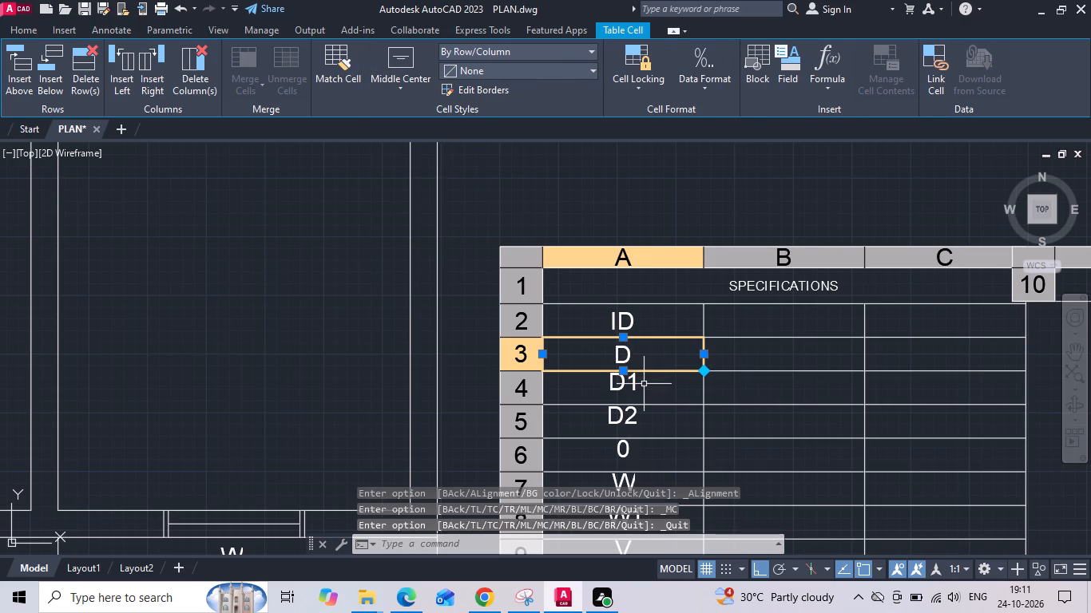
# Set the alignment of the first-column cells containing D1, D2 and 0 to Middle Center.
pyautogui.click(645, 384)
pyautogui.click(388, 89)
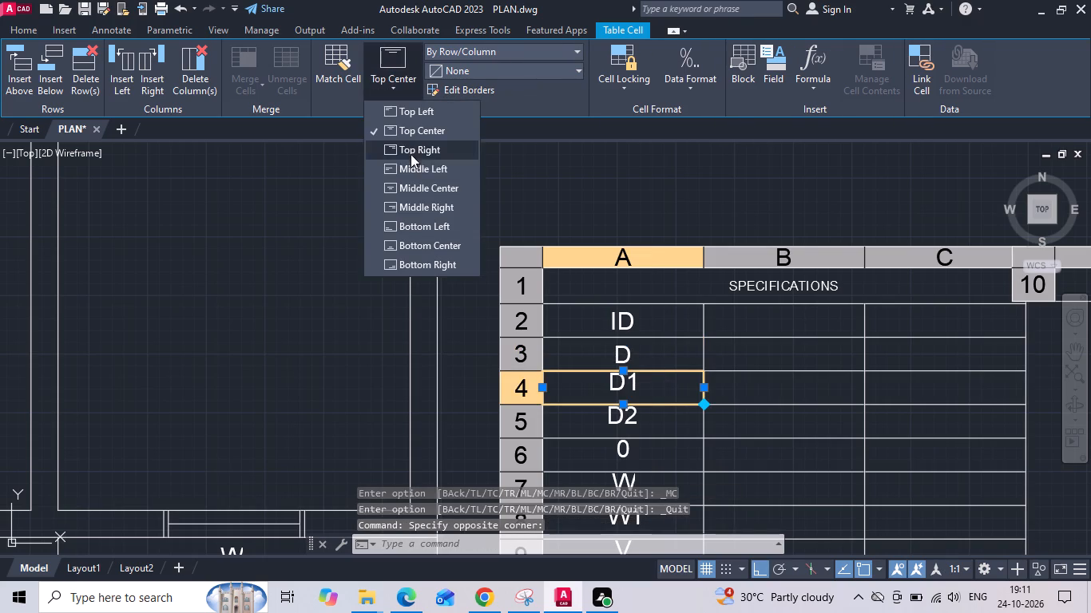
pyautogui.click(419, 188)
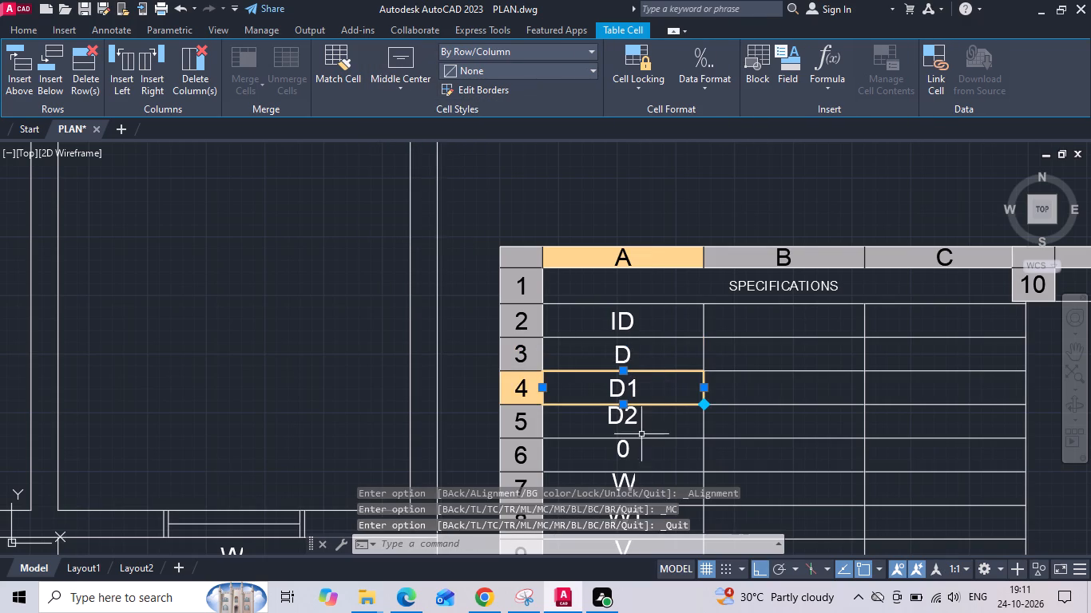
pyautogui.click(641, 427)
pyautogui.moveTo(644, 412); pyautogui.dragTo(585, 291, button='middle')
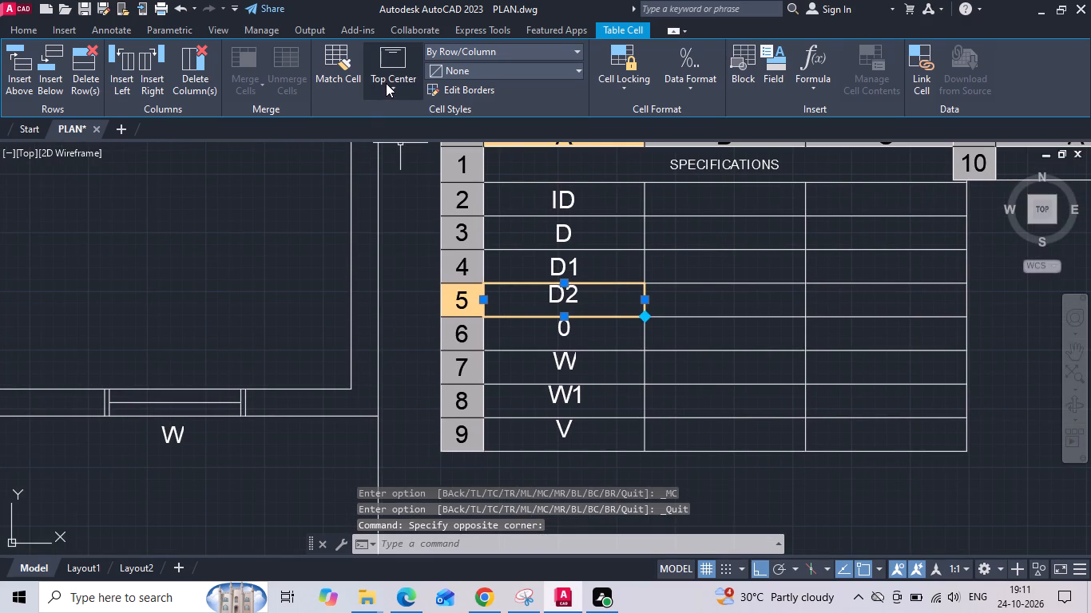
pyautogui.click(386, 83)
pyautogui.click(438, 192)
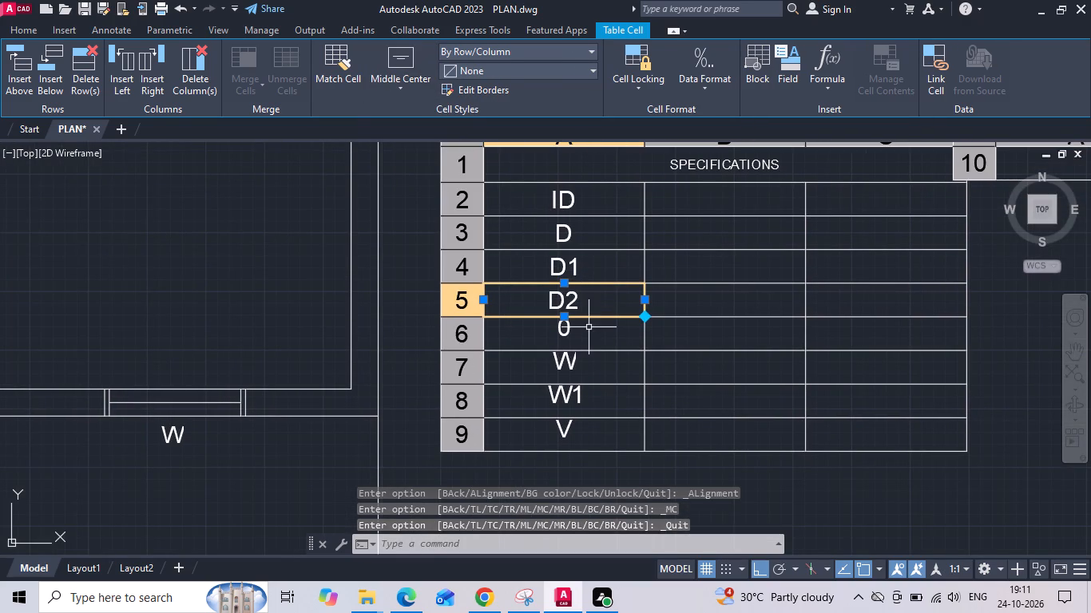
pyautogui.click(589, 334)
pyautogui.click(395, 89)
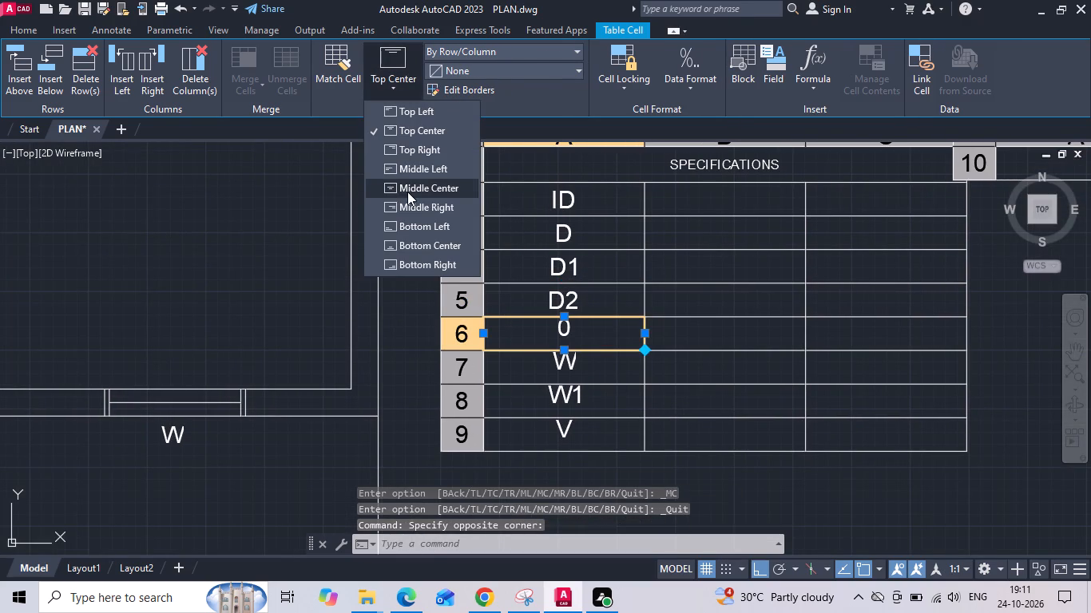
pyautogui.click(407, 192)
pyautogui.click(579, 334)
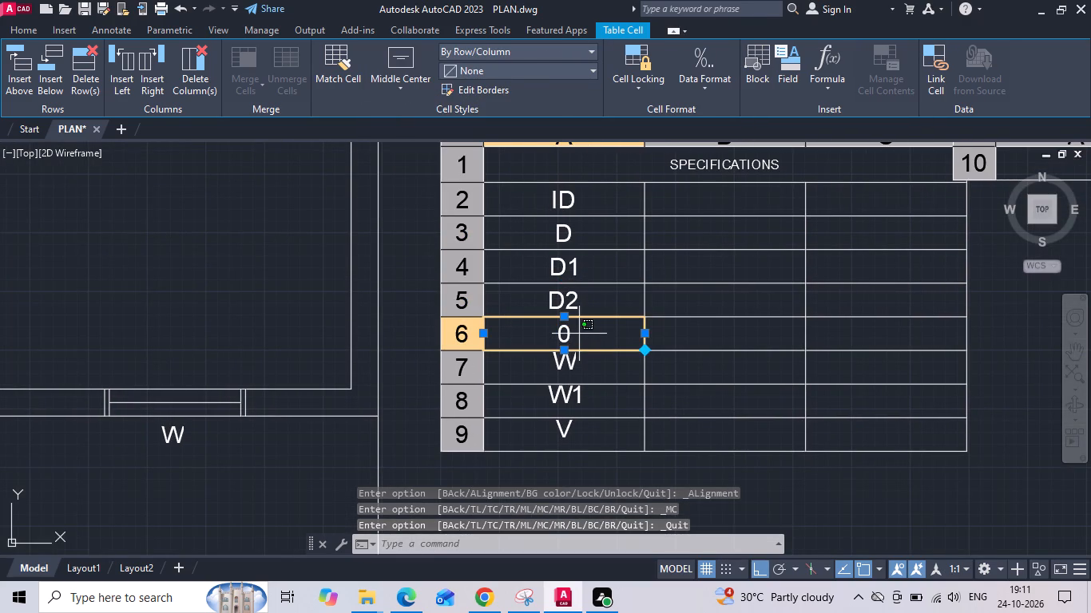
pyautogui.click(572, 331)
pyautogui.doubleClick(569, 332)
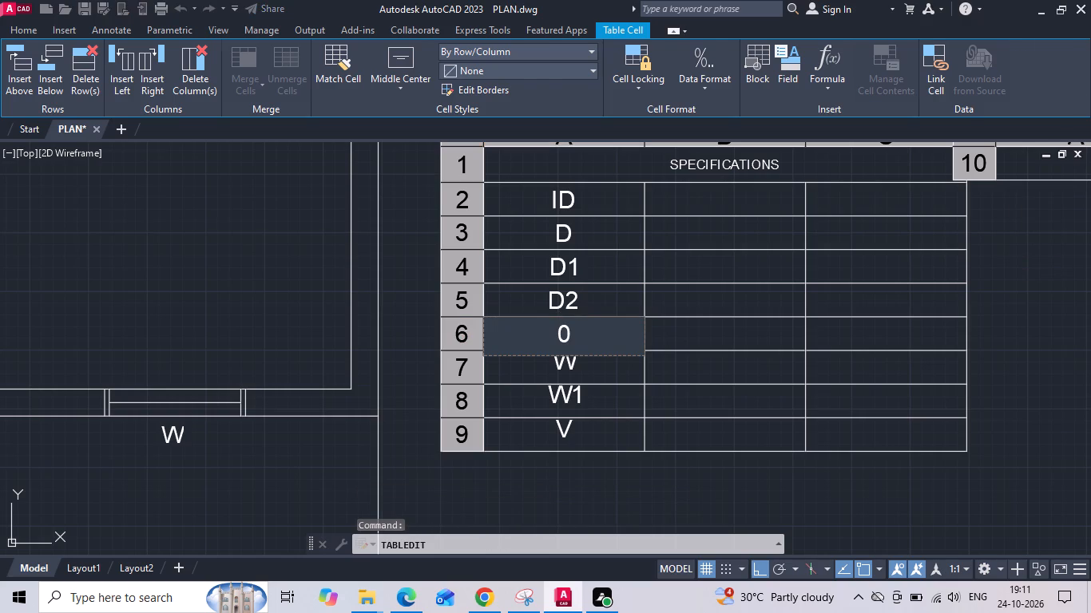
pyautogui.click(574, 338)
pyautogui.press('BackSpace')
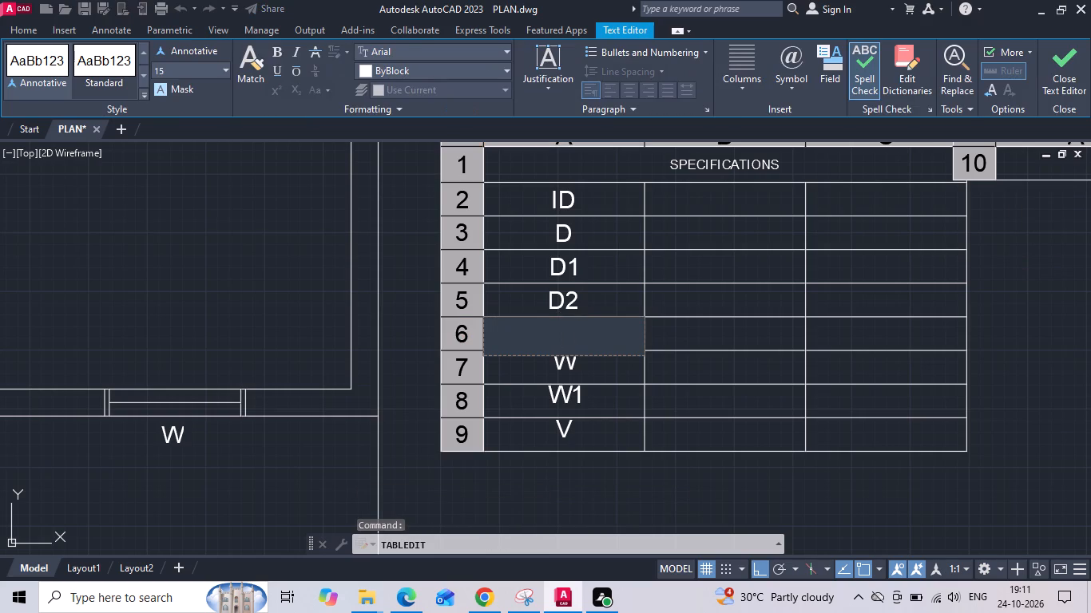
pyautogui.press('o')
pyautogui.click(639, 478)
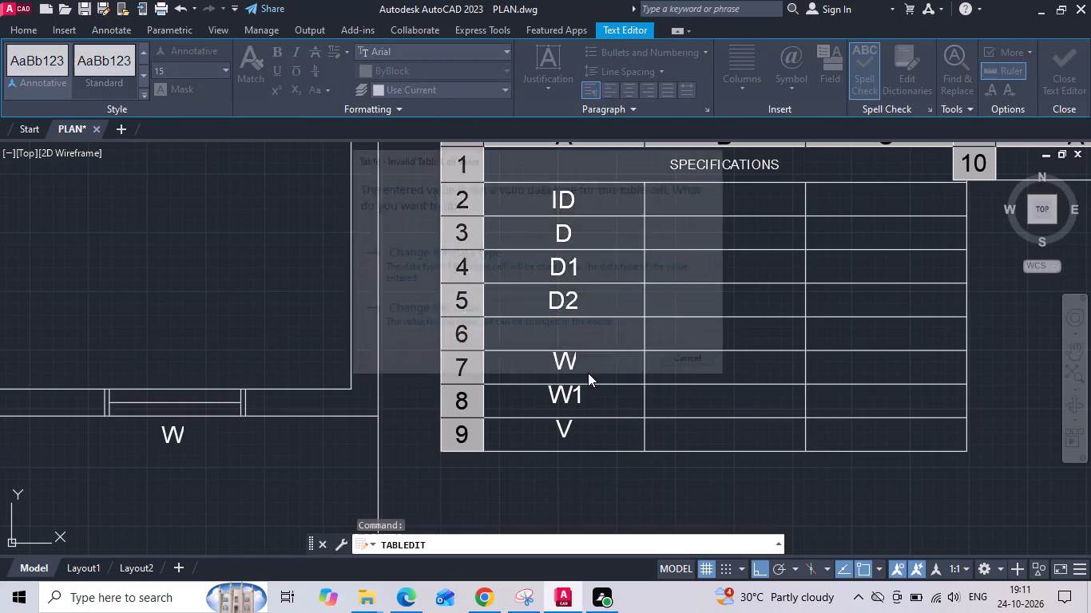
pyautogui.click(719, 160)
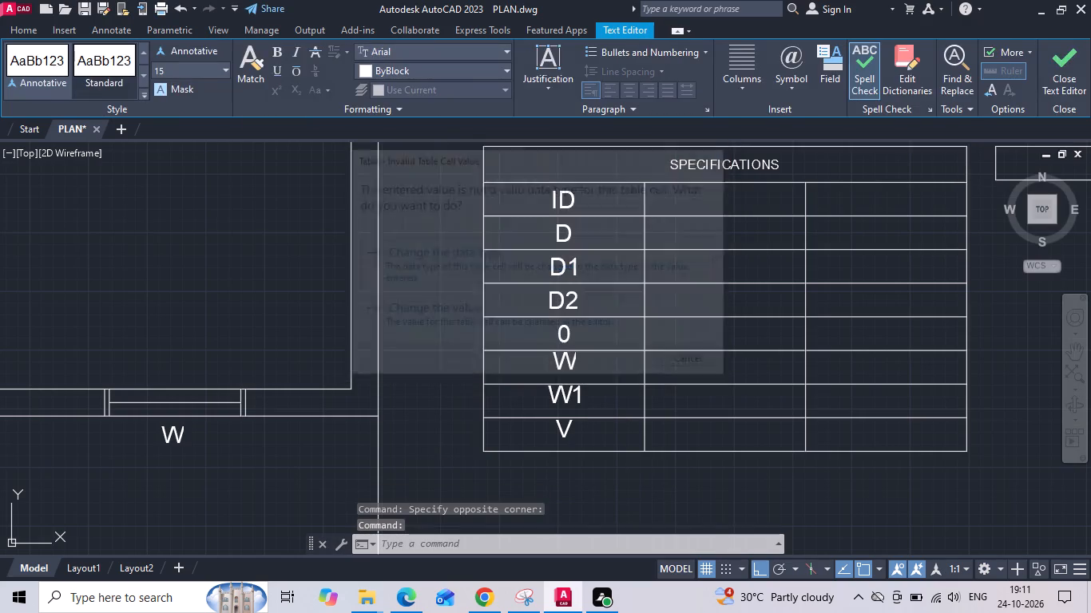
# Replace the 0 in the first-column cell below D2 with the letter O, changing the cell's data type.
pyautogui.doubleClick(568, 333)
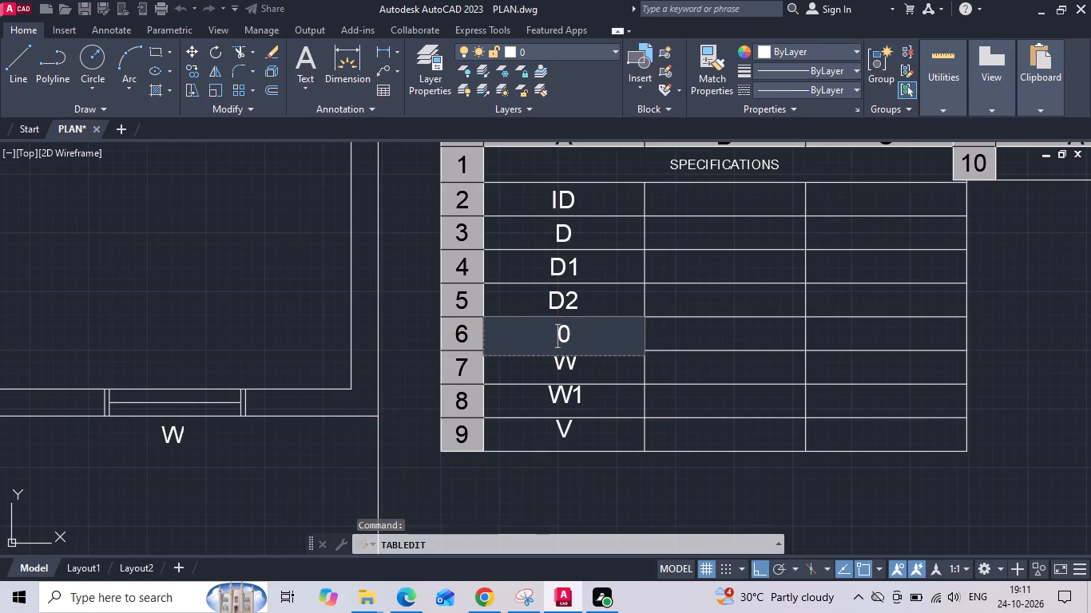
pyautogui.click(573, 338)
pyautogui.press('BackSpace')
pyautogui.press('o')
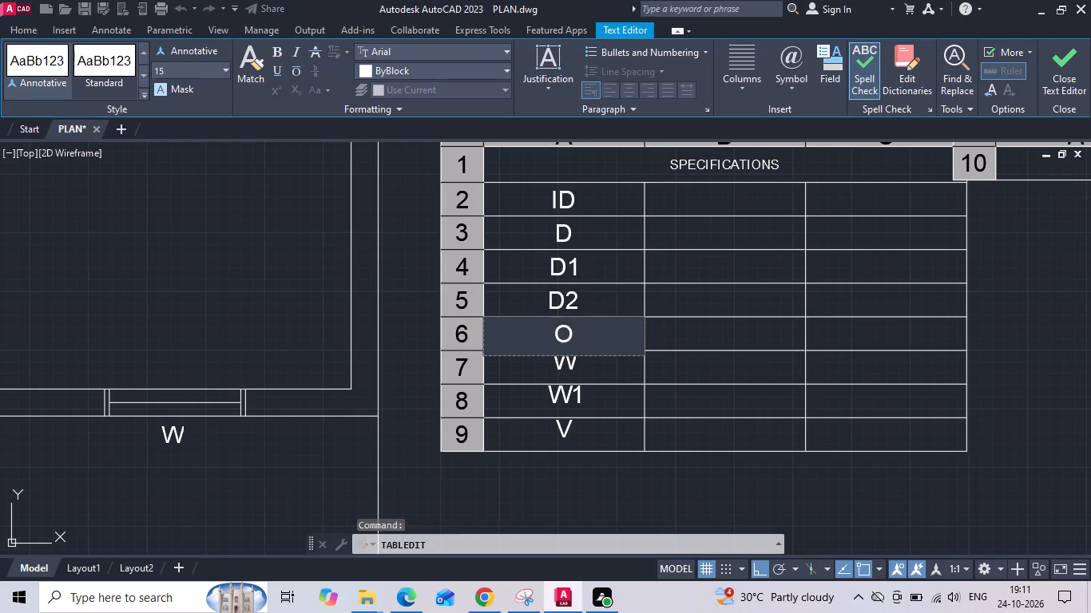
pyautogui.press('Return')
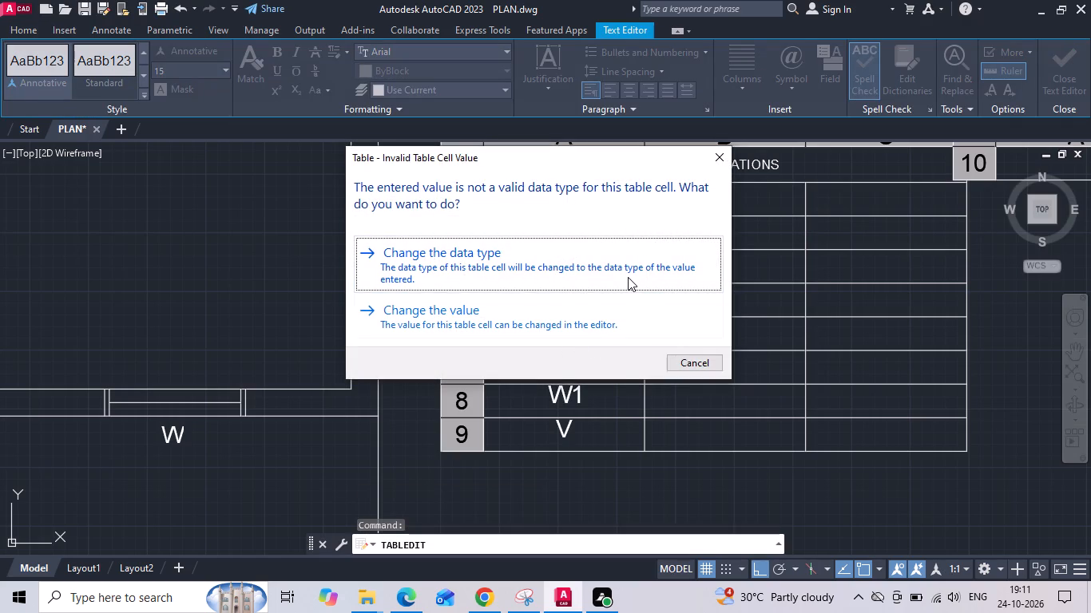
pyautogui.click(626, 277)
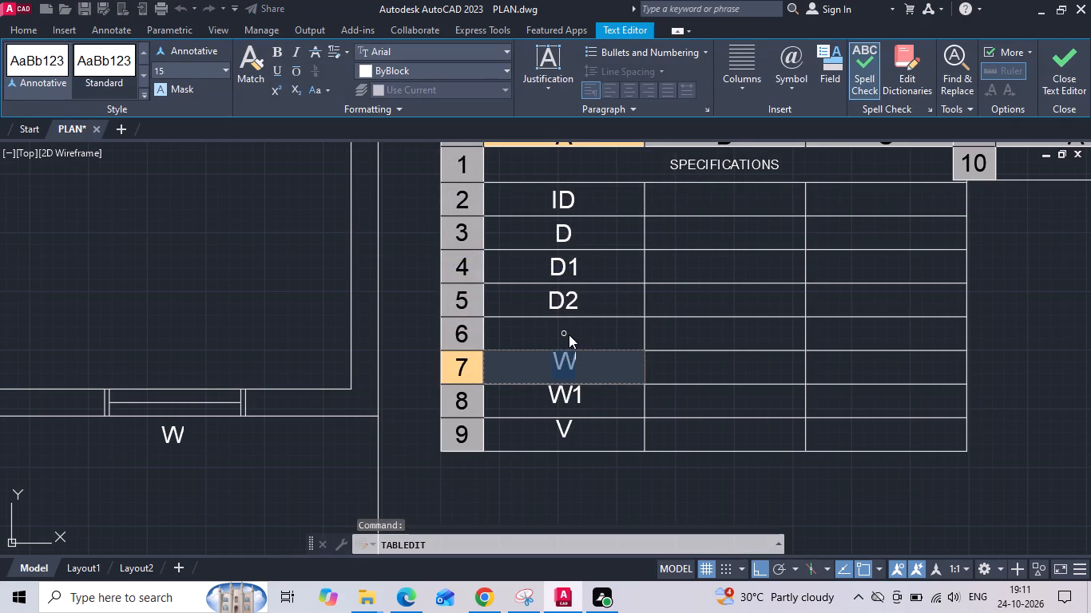
# Set the text height of the O in the first-column cell below D2 to 15.
pyautogui.click(569, 333)
pyautogui.doubleClick(566, 333)
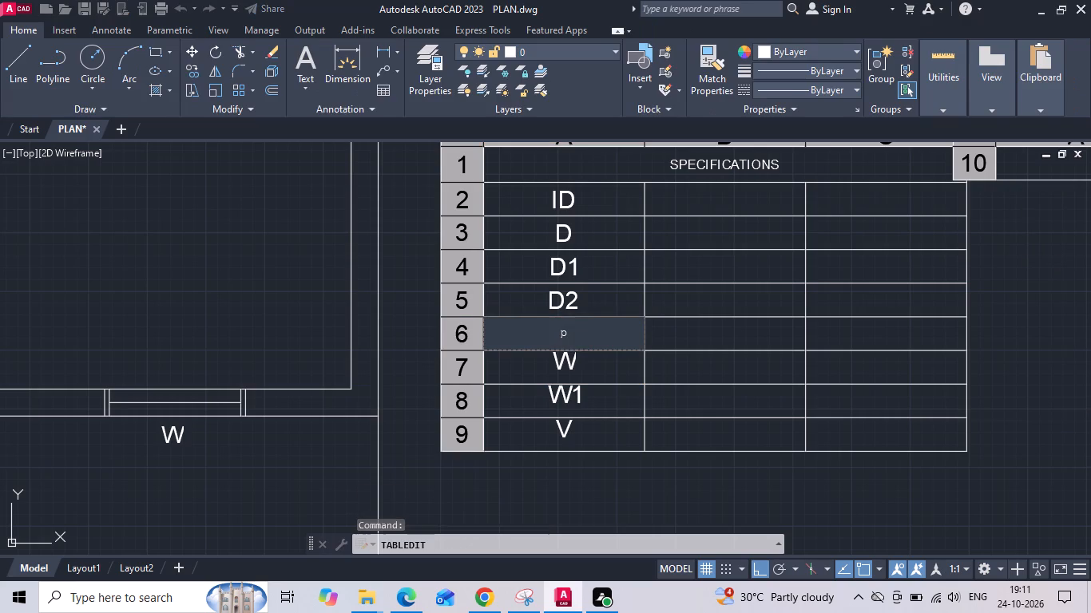
pyautogui.hotkey('ctrl', 'a')
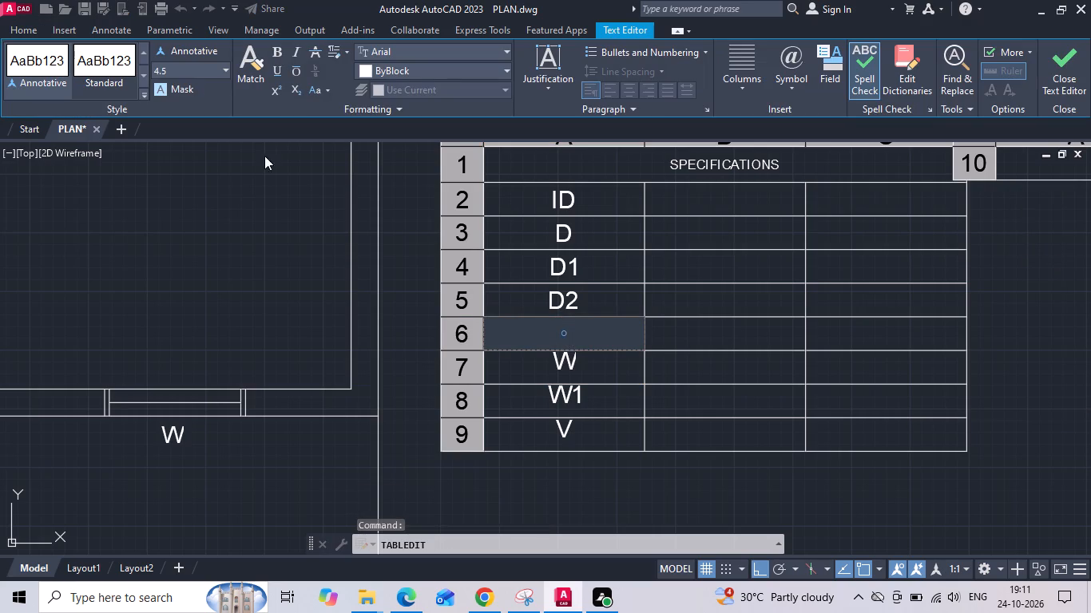
pyautogui.click(212, 66)
pyautogui.write('15')
pyautogui.press('Return')
pyautogui.click(550, 473)
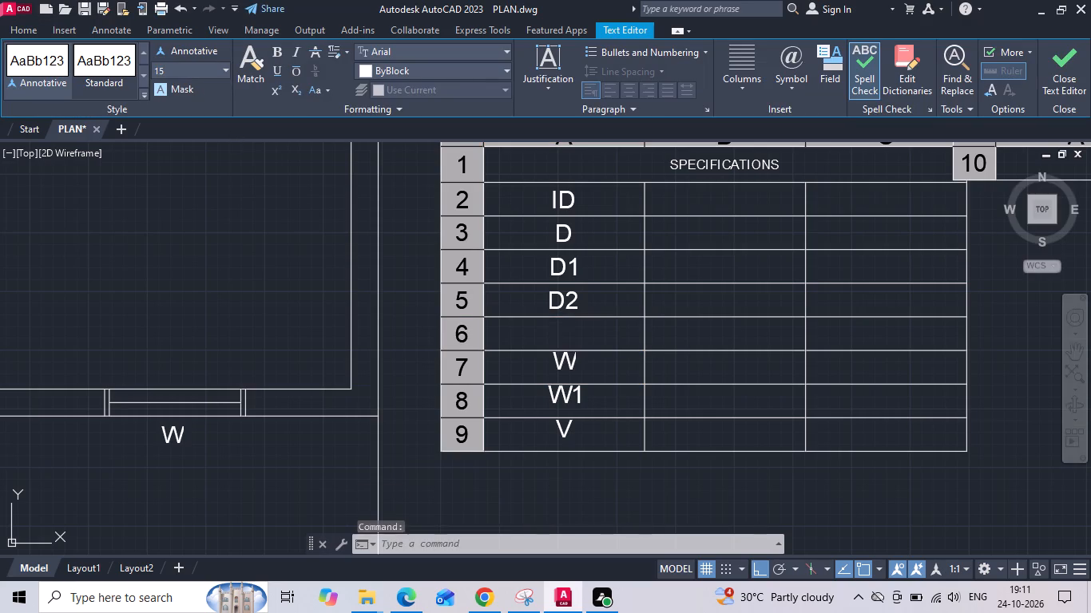
# Set the alignment of the first-column cells containing W, W1 and V to Middle Center.
pyautogui.click(577, 361)
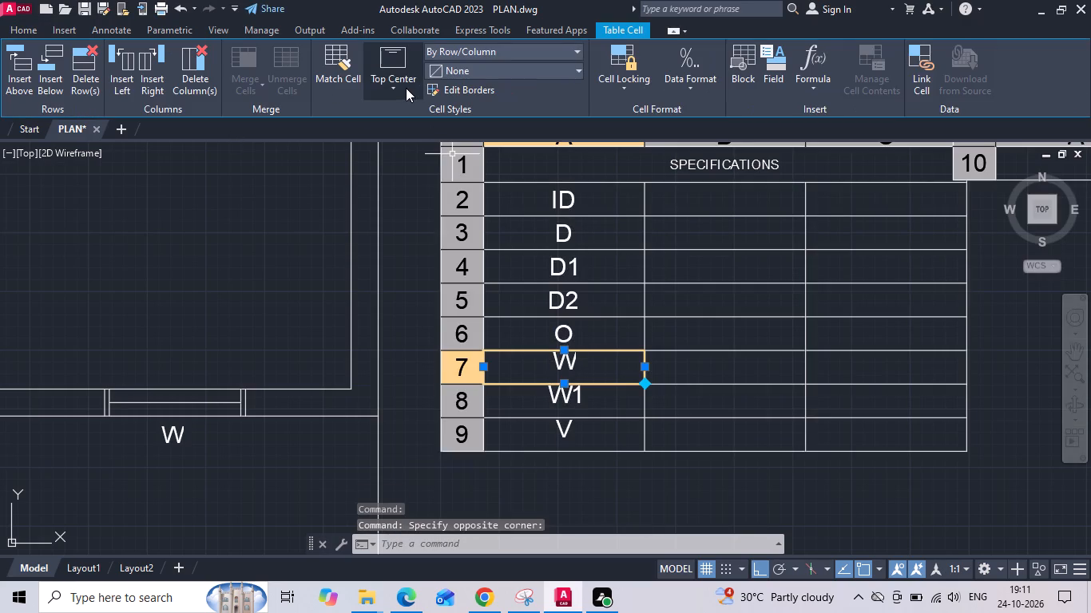
pyautogui.click(406, 88)
pyautogui.click(413, 184)
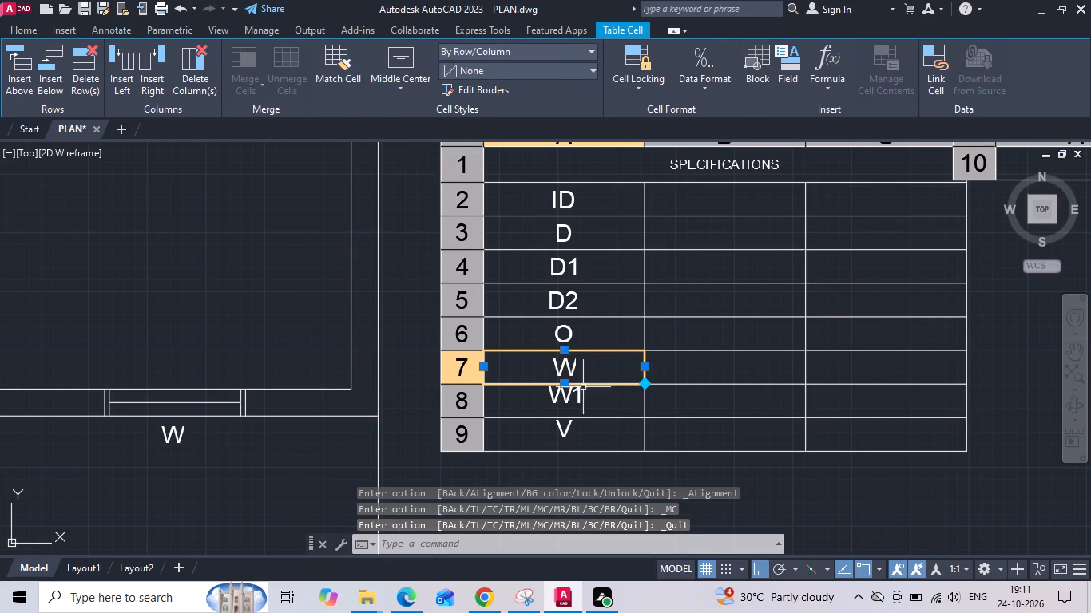
pyautogui.click(584, 397)
pyautogui.click(387, 92)
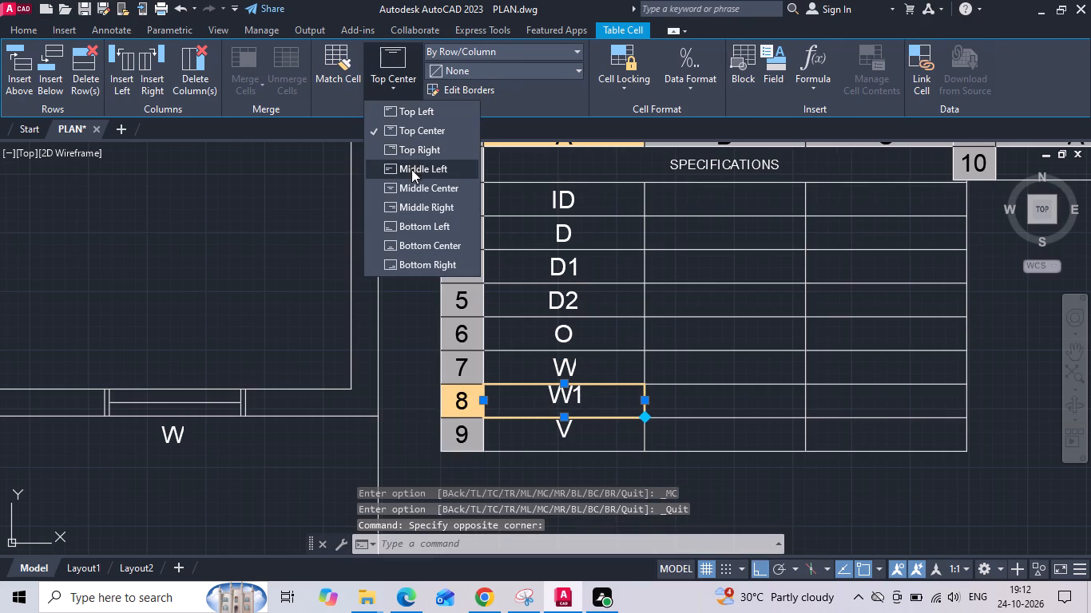
pyautogui.click(411, 184)
pyautogui.click(554, 439)
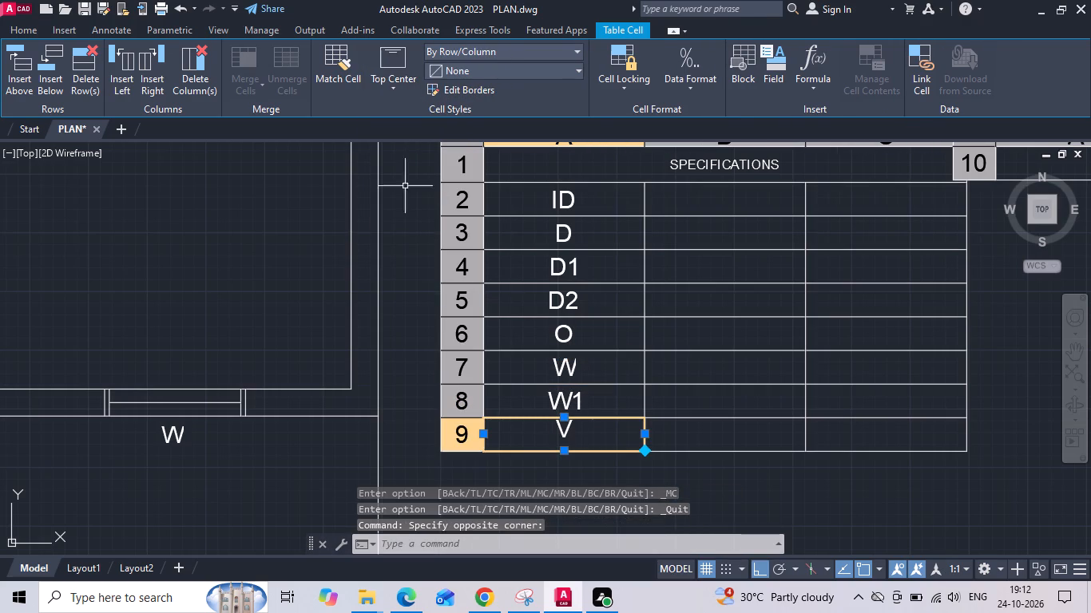
pyautogui.click(403, 83)
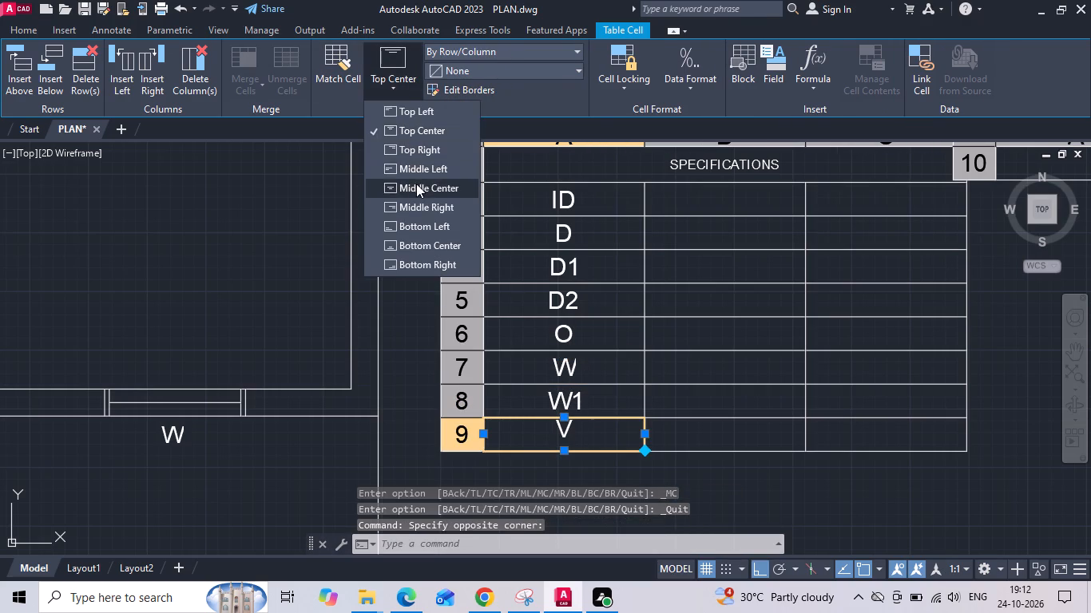
pyautogui.click(416, 184)
pyautogui.click(709, 196)
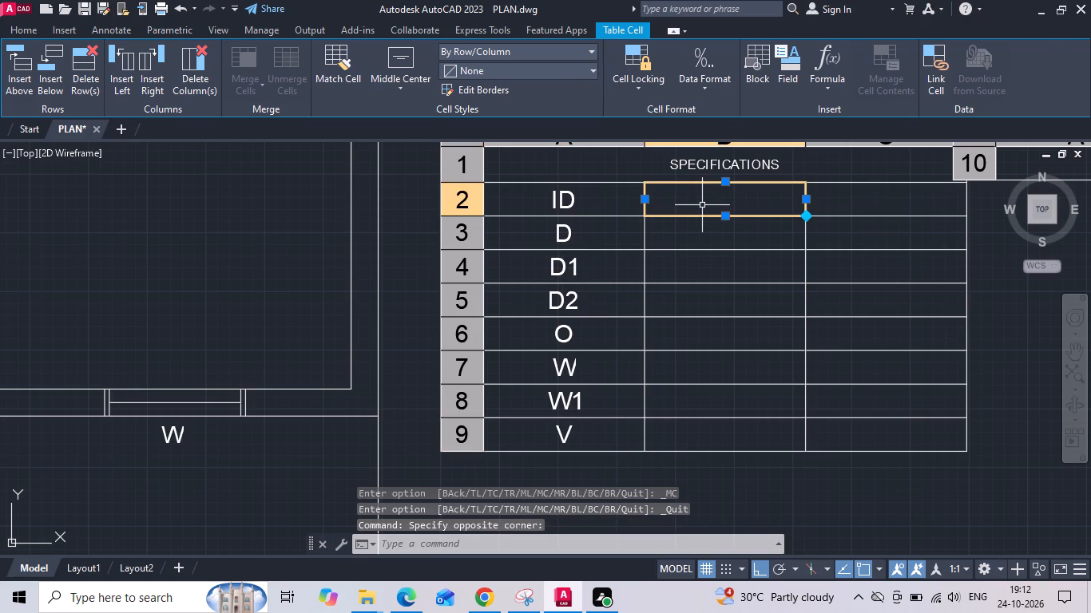
pyautogui.press('Escape')
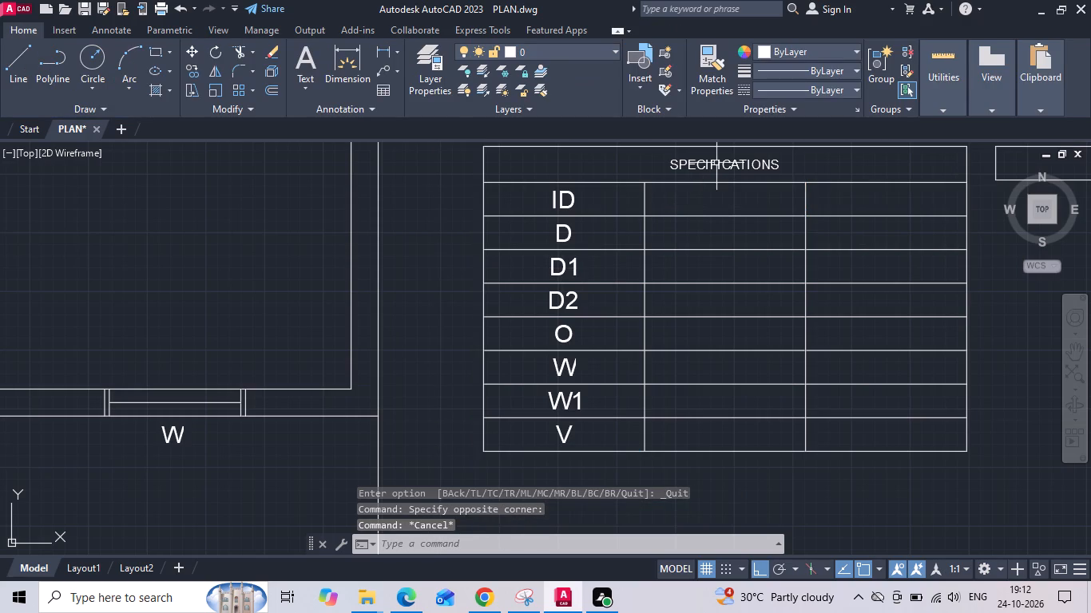
# Set the text height of the SPECIFICATIONS table title to 15.
pyautogui.doubleClick(718, 159)
pyautogui.hotkey('ctrl', 'a')
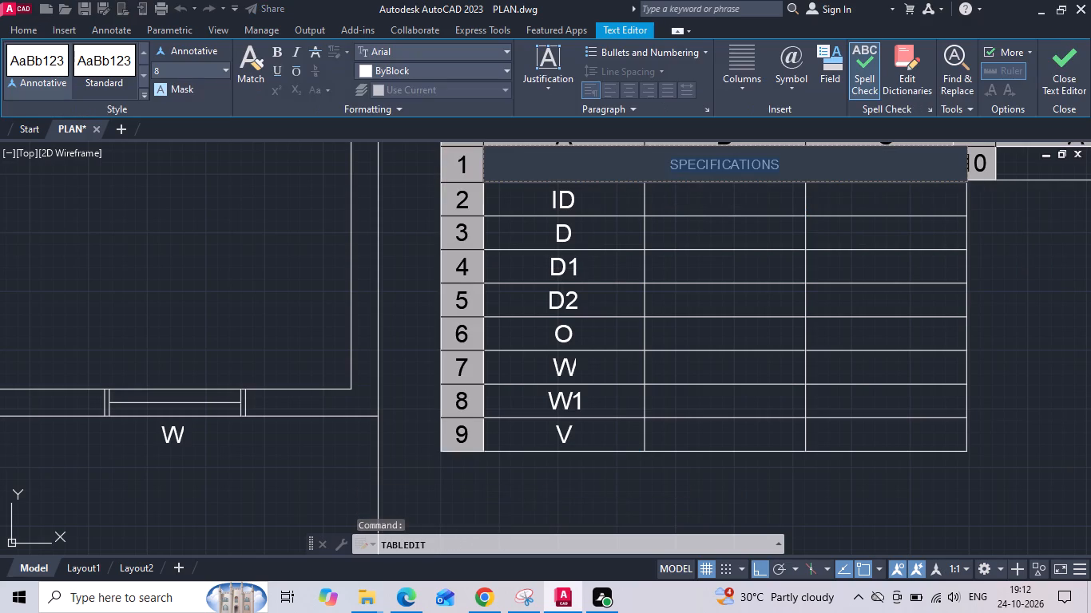
pyautogui.click(208, 74)
pyautogui.write('15')
pyautogui.press('Return')
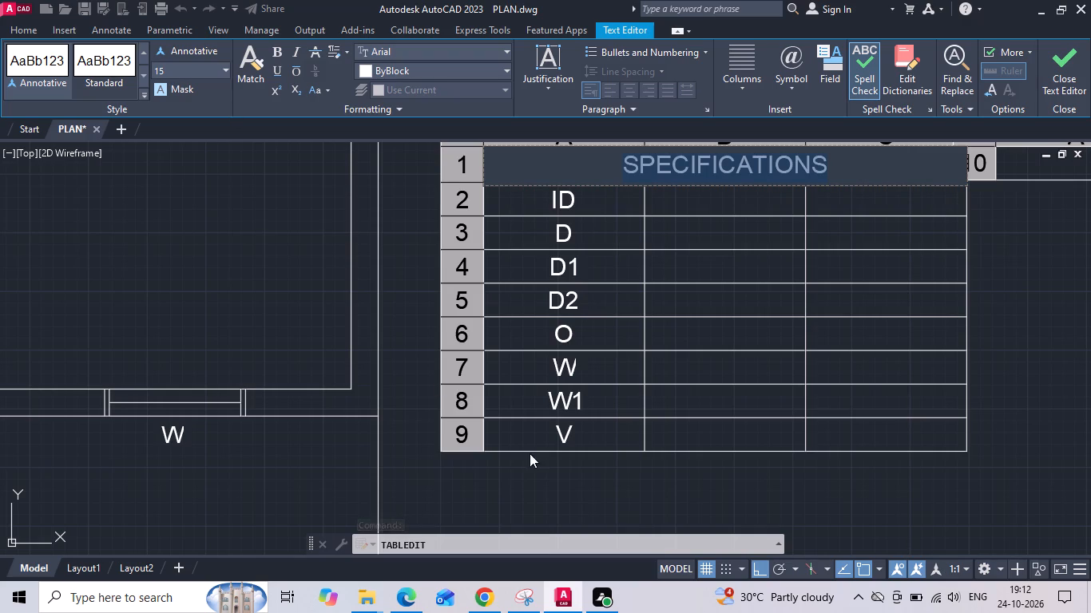
pyautogui.click(578, 498)
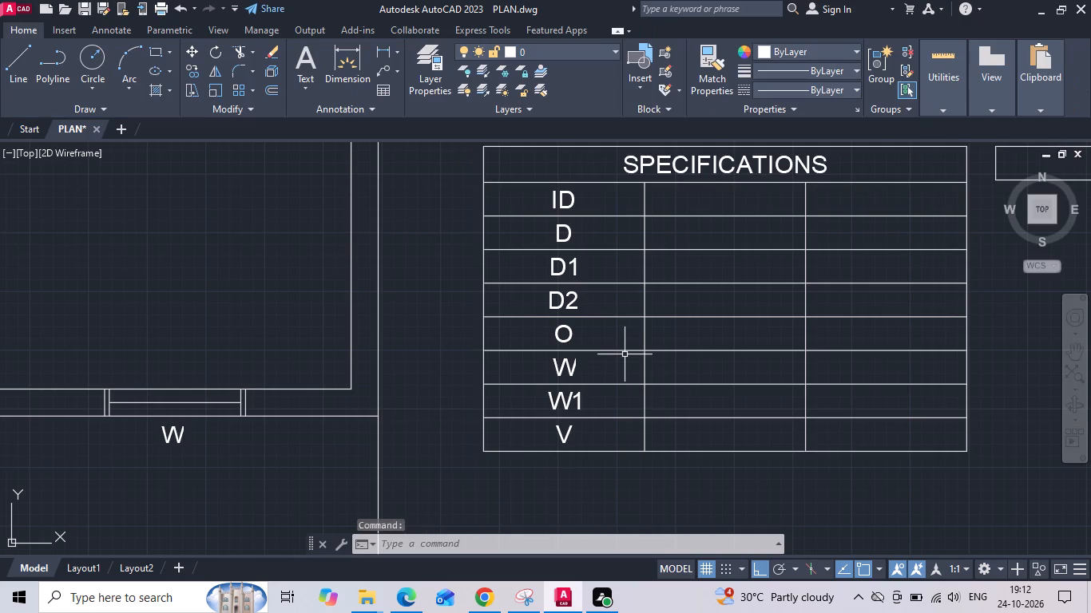
# Enter ITEM in the second-column header cell beside ID with a text height of 15.
pyautogui.click(704, 204)
pyautogui.scroll(-2, 704, 204)
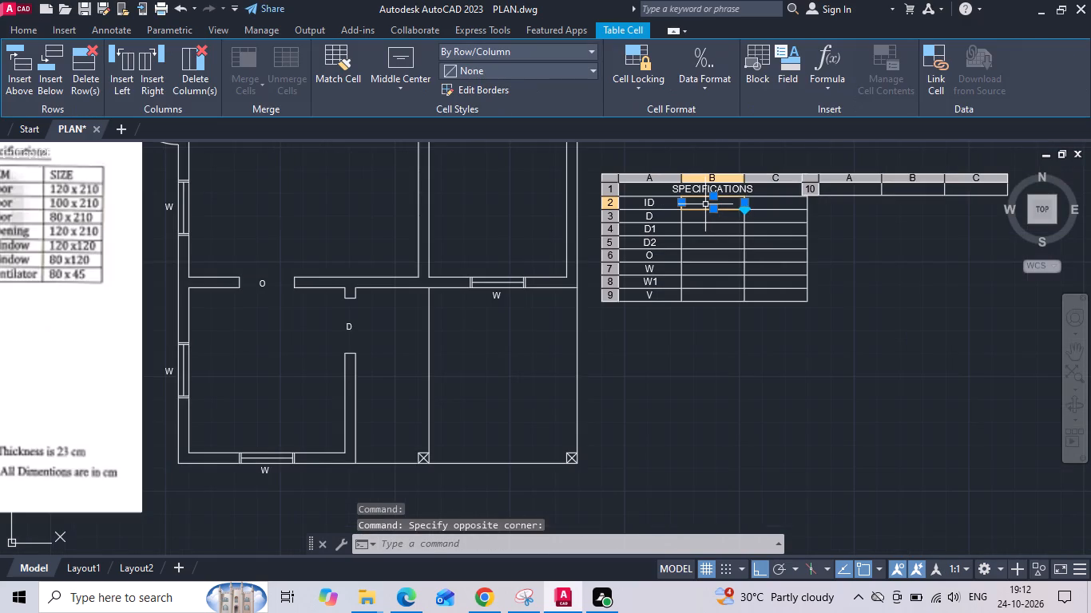
pyautogui.moveTo(709, 208); pyautogui.dragTo(789, 220, button='middle')
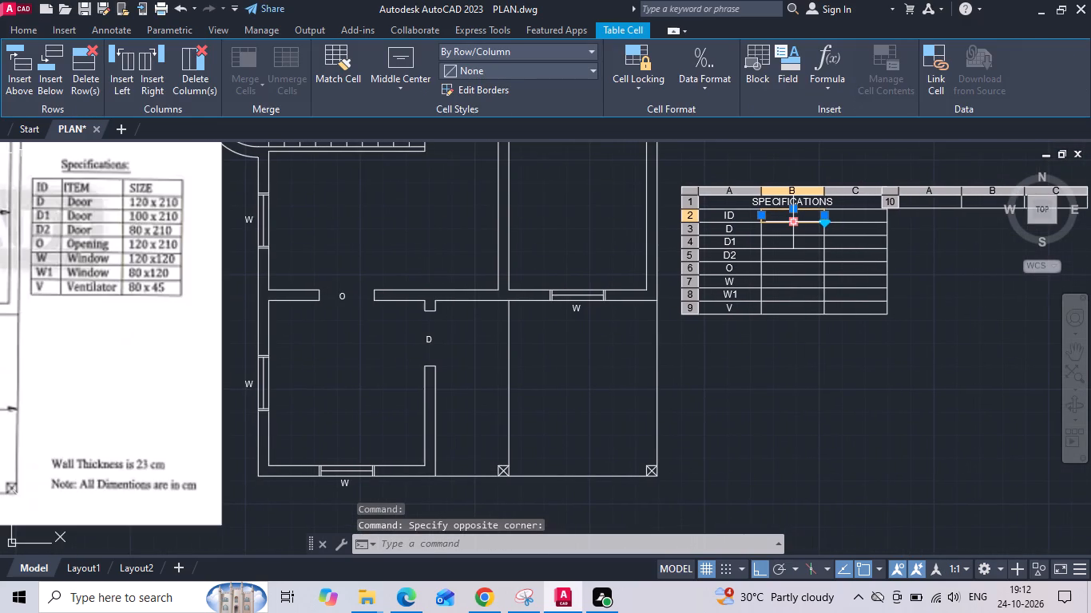
pyautogui.write('ITEM')
pyautogui.hotkey('ctrl', 'a')
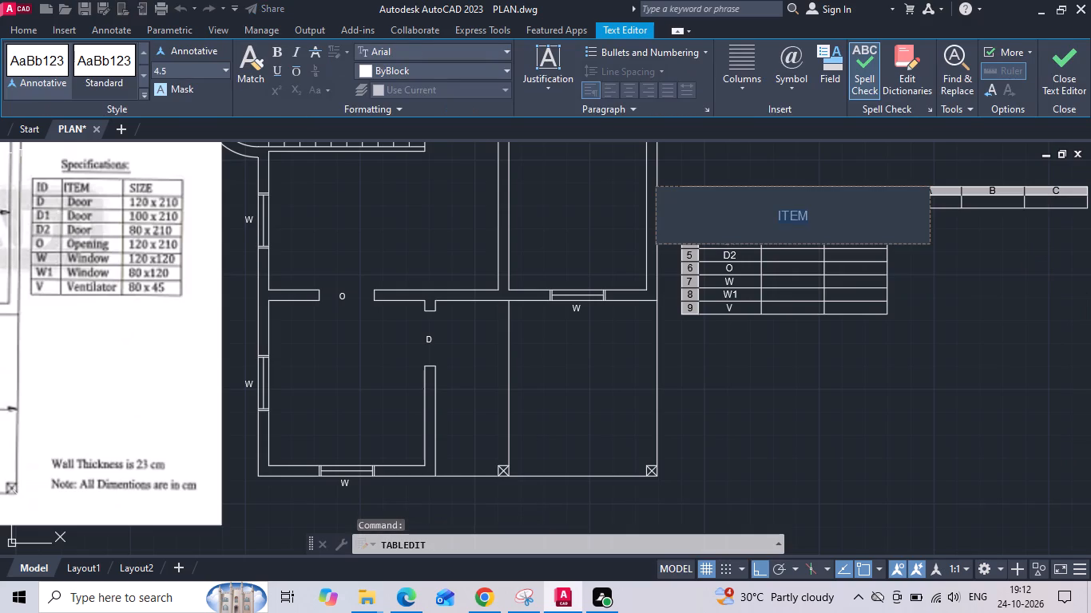
pyautogui.click(202, 73)
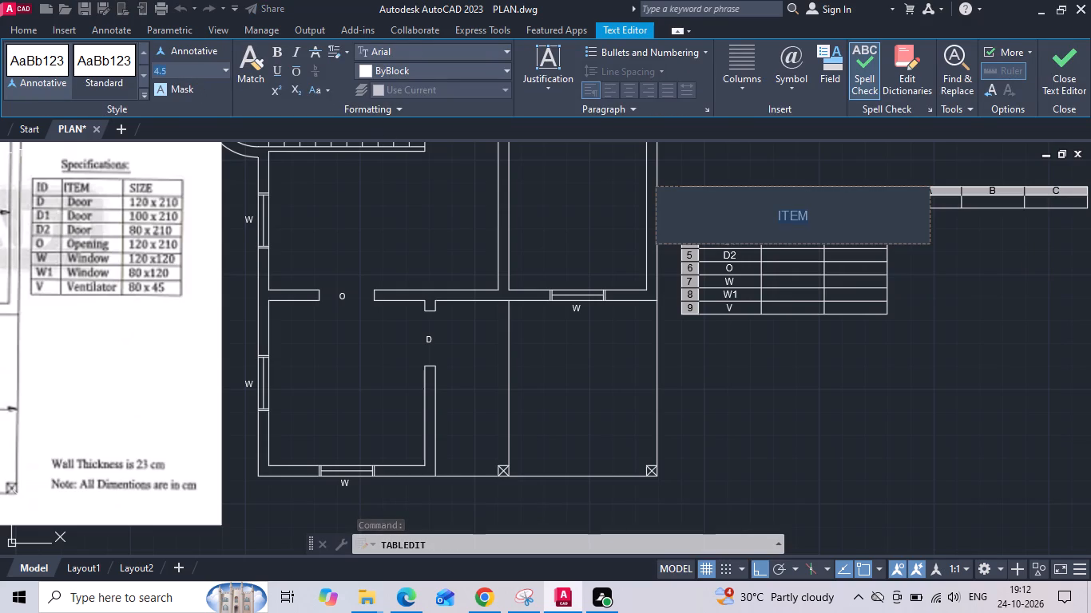
pyautogui.write('15')
pyautogui.press('Return')
pyautogui.click(717, 420)
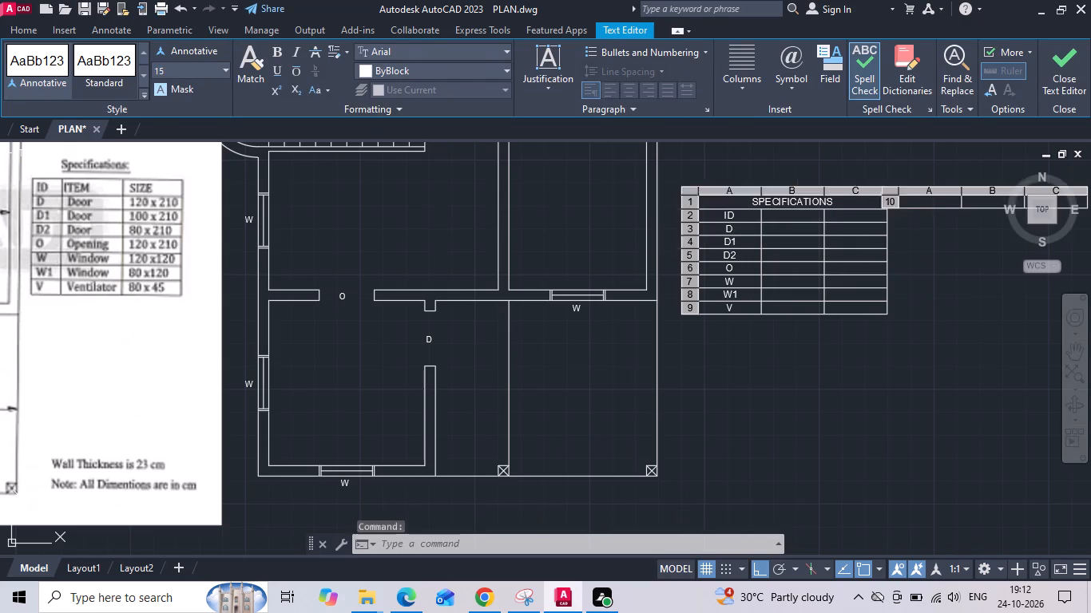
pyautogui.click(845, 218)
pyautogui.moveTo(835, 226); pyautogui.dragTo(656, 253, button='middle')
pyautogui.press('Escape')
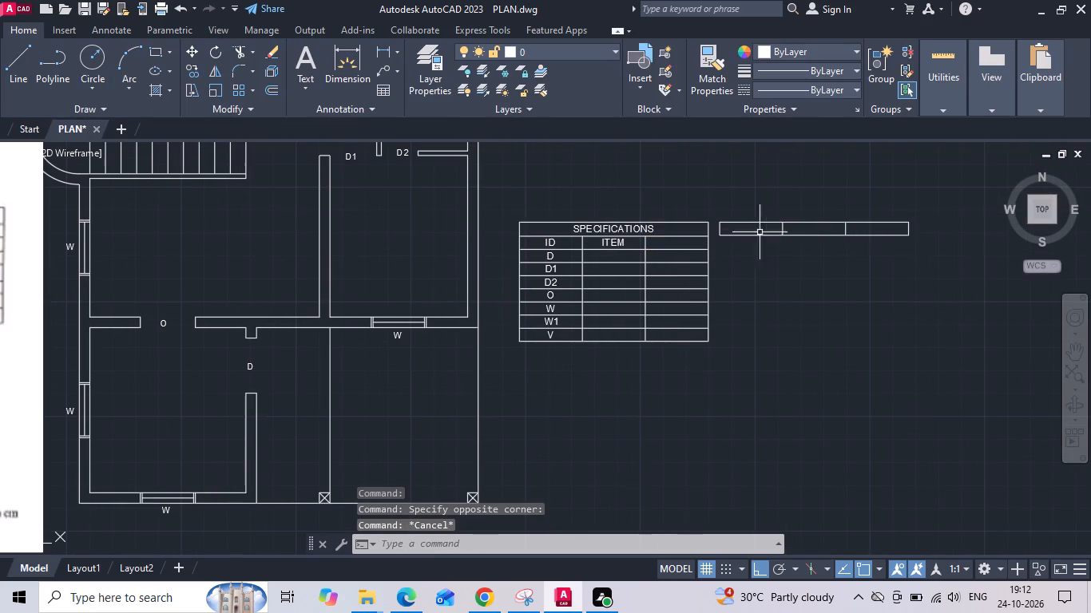
# Delete the surplus empty row 10 that is split off beside the specifications table.
pyautogui.click(744, 220)
pyautogui.scroll(1, 739, 231)
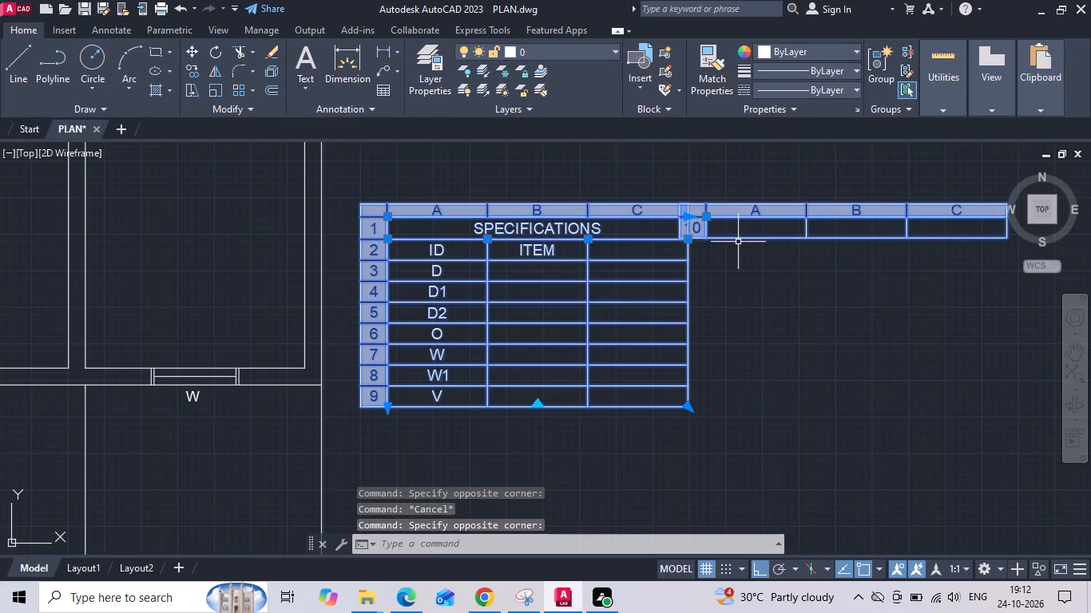
pyautogui.click(818, 232)
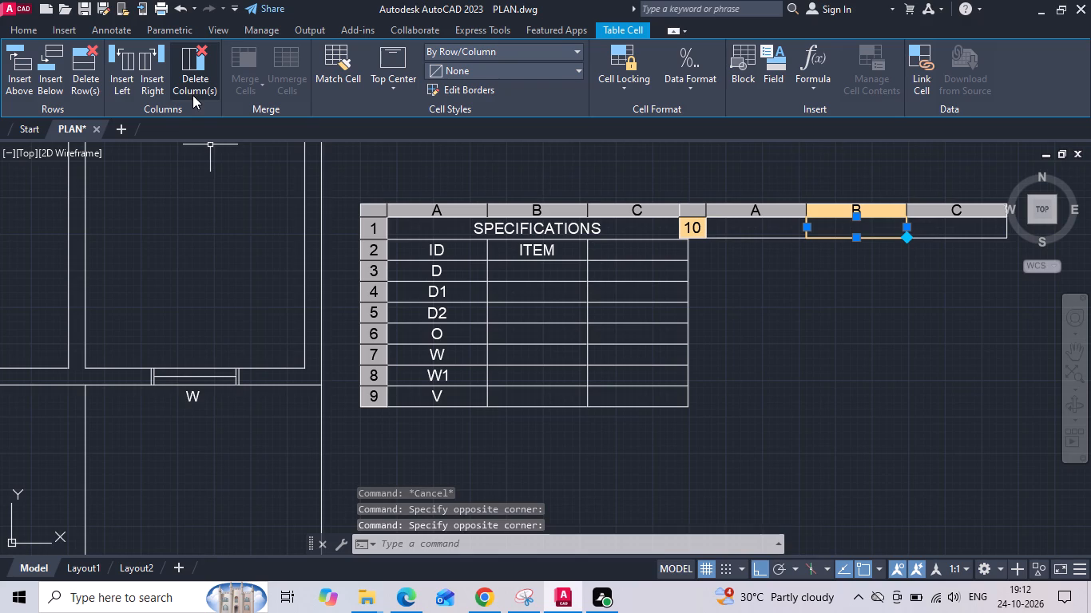
pyautogui.click(89, 92)
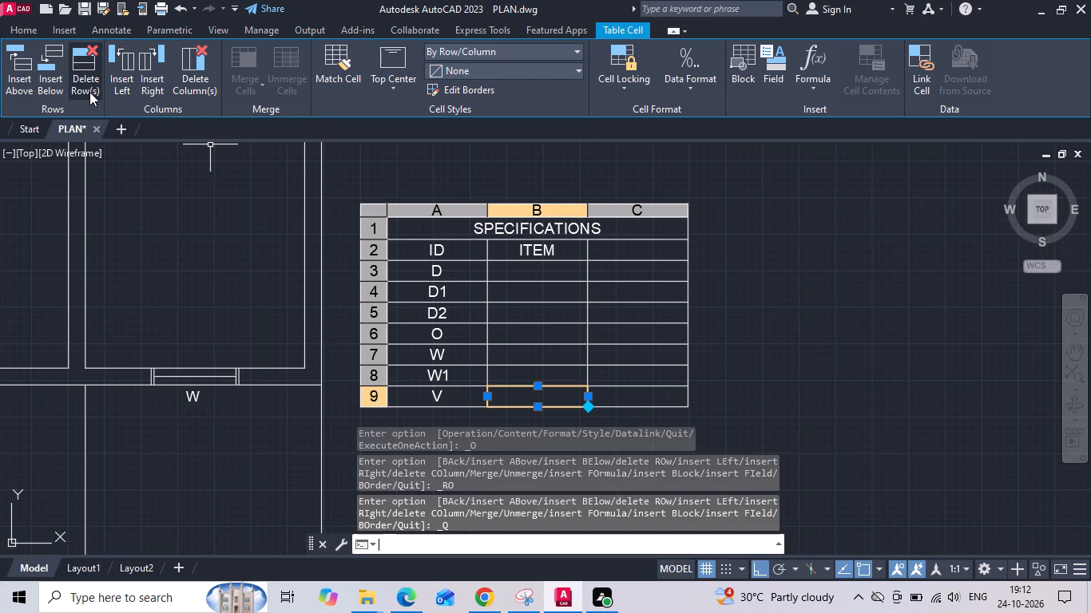
# Enter SIZE in the third-column header cell beside ITEM with a text height of 15.
pyautogui.click(542, 272)
pyautogui.click(615, 251)
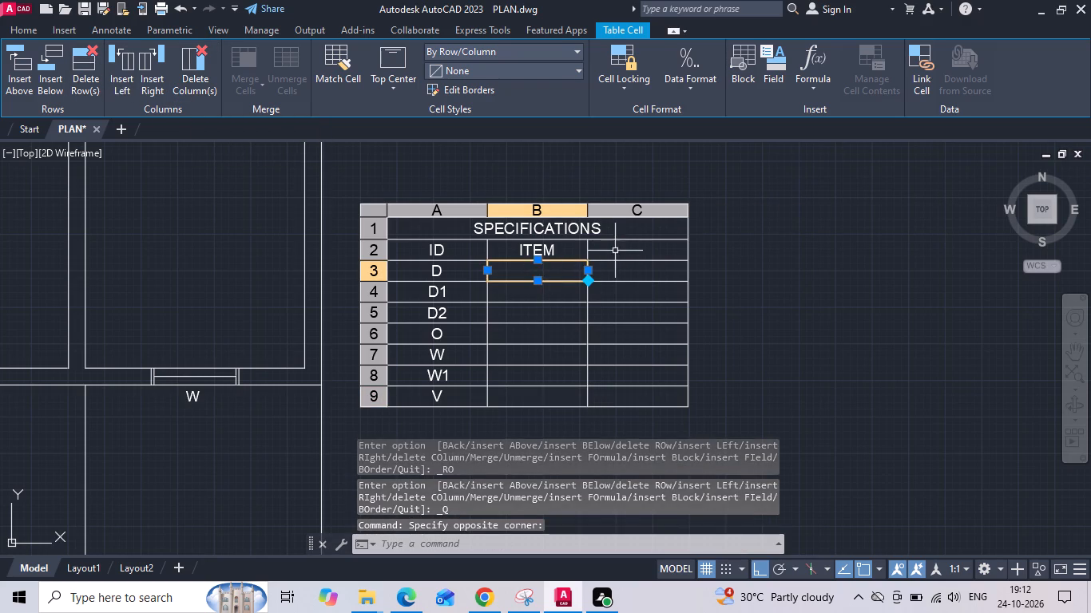
pyautogui.moveTo(616, 250); pyautogui.dragTo(843, 247, button='middle')
pyautogui.scroll(-1, 844, 246)
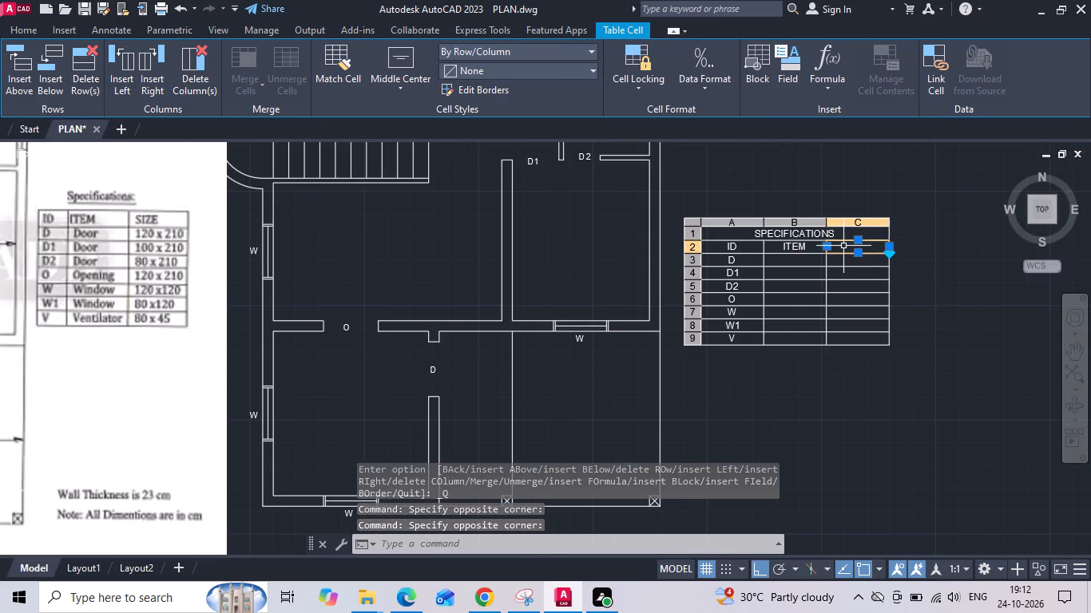
pyautogui.scroll(2, 843, 246)
pyautogui.press('s')
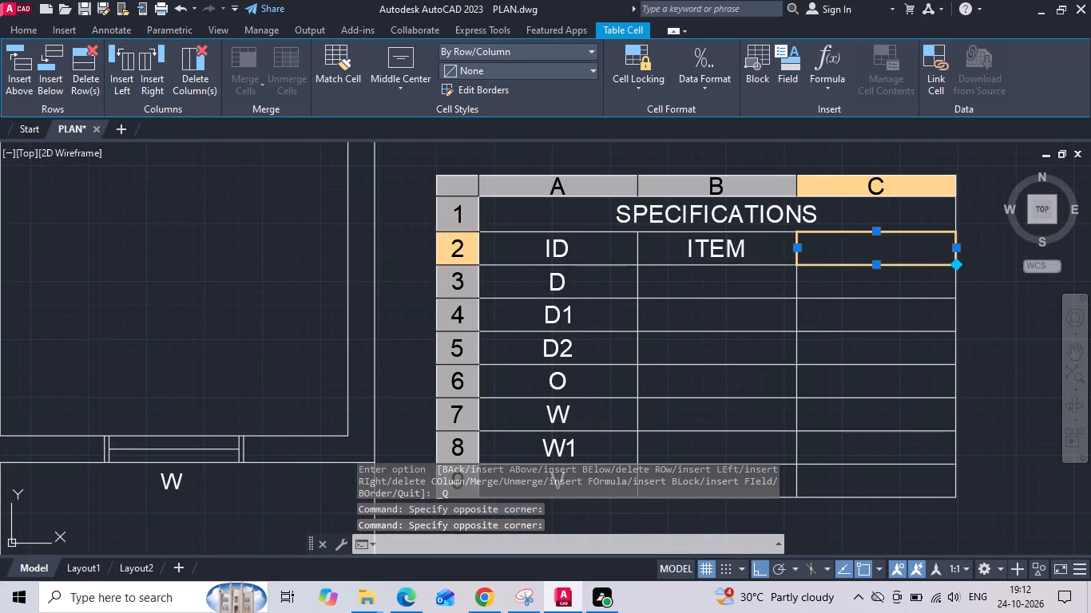
pyautogui.press('i')
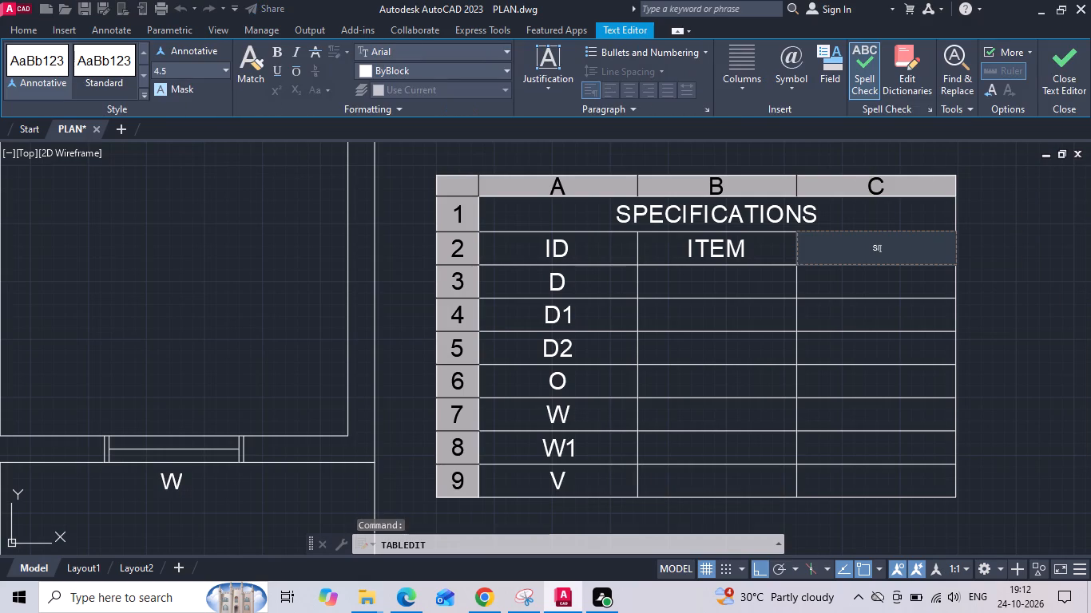
pyautogui.write('ZE')
pyautogui.hotkey('ctrl', 'a')
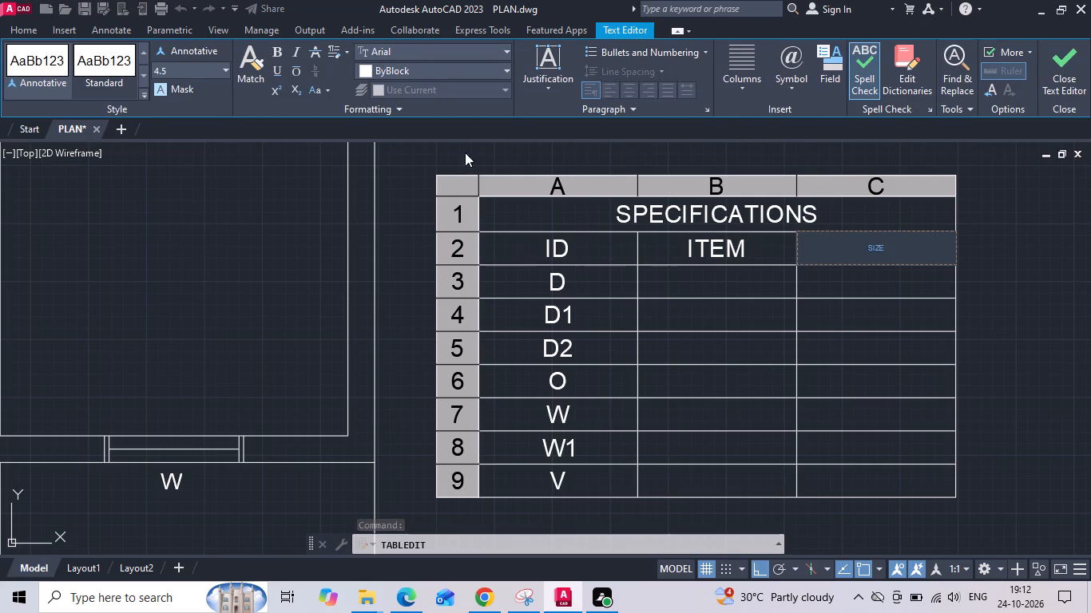
pyautogui.click(210, 72)
pyautogui.write('15')
pyautogui.press('Return')
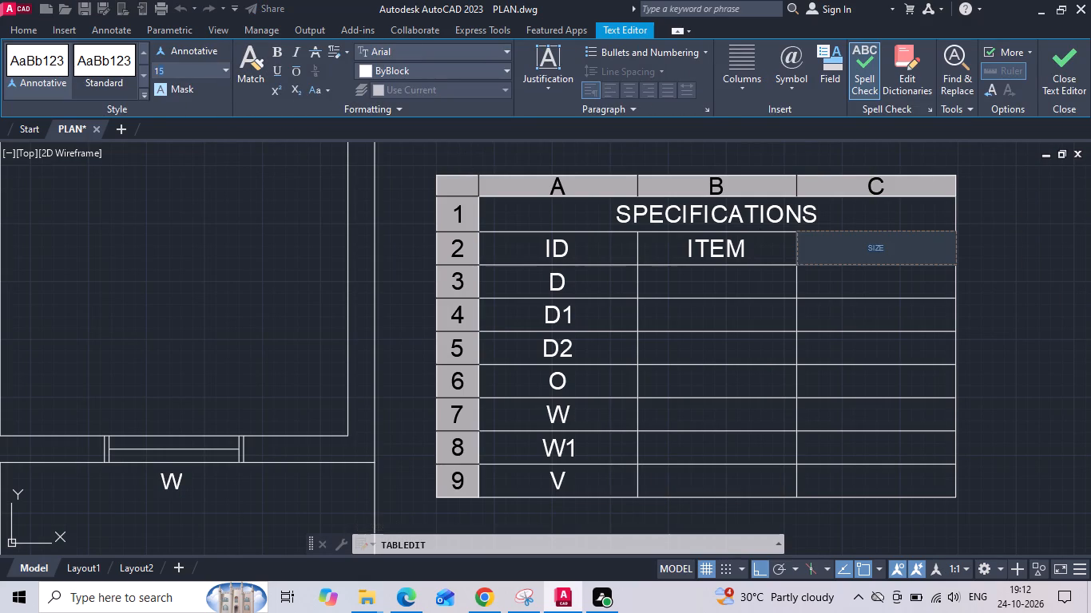
pyautogui.click(708, 277)
# Enter DOOR in the ITEM cell of row D with a text height of 15 and Middle Center alignment.
pyautogui.click(708, 276)
pyautogui.scroll(-1, 708, 276)
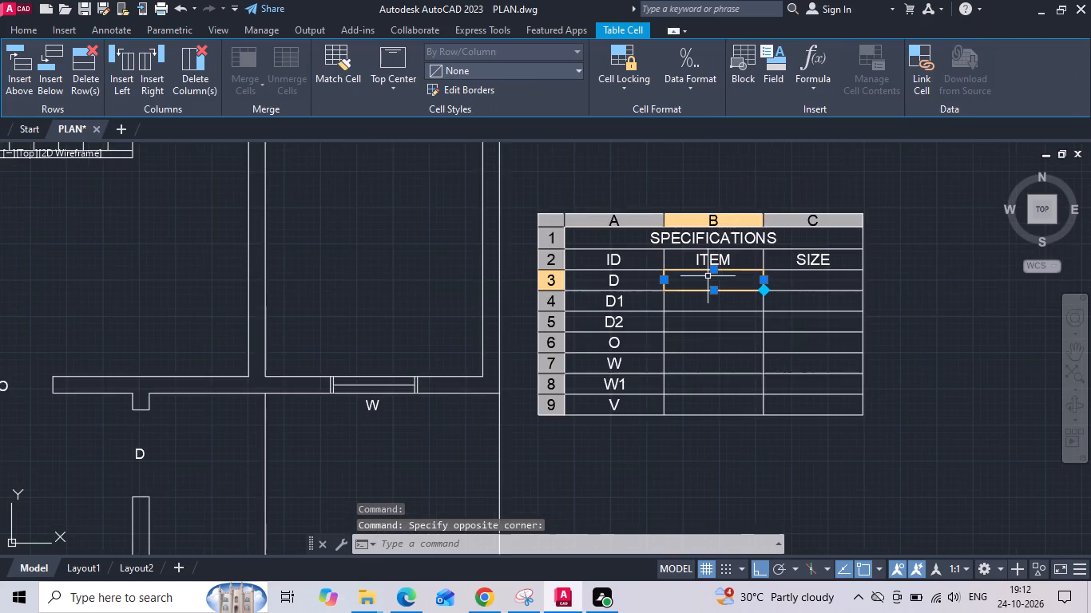
pyautogui.scroll(-2, 708, 276)
pyautogui.scroll(1, 708, 276)
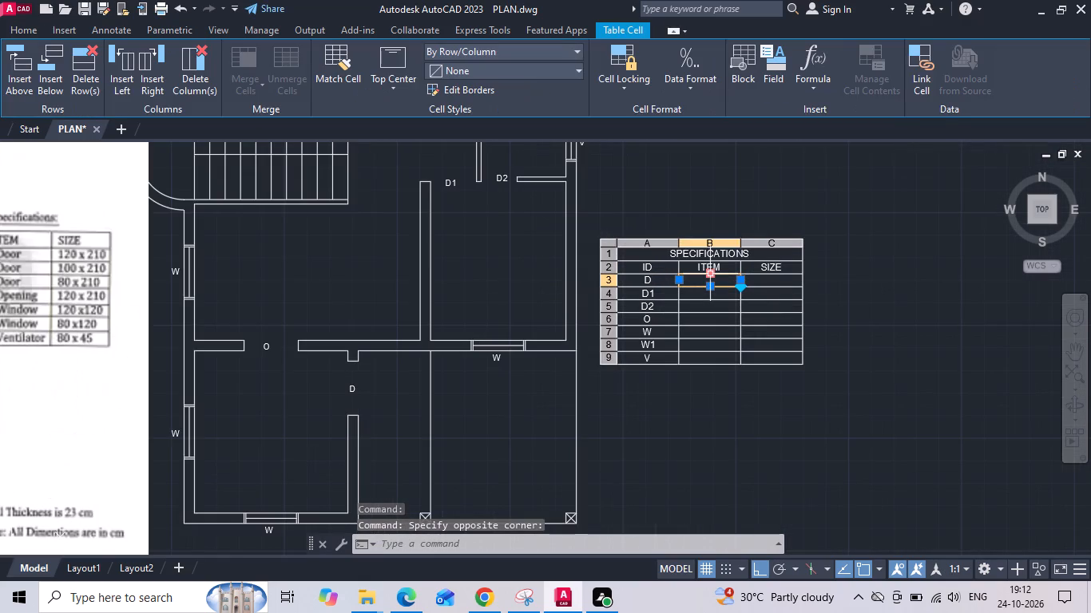
pyautogui.write('DOOR')
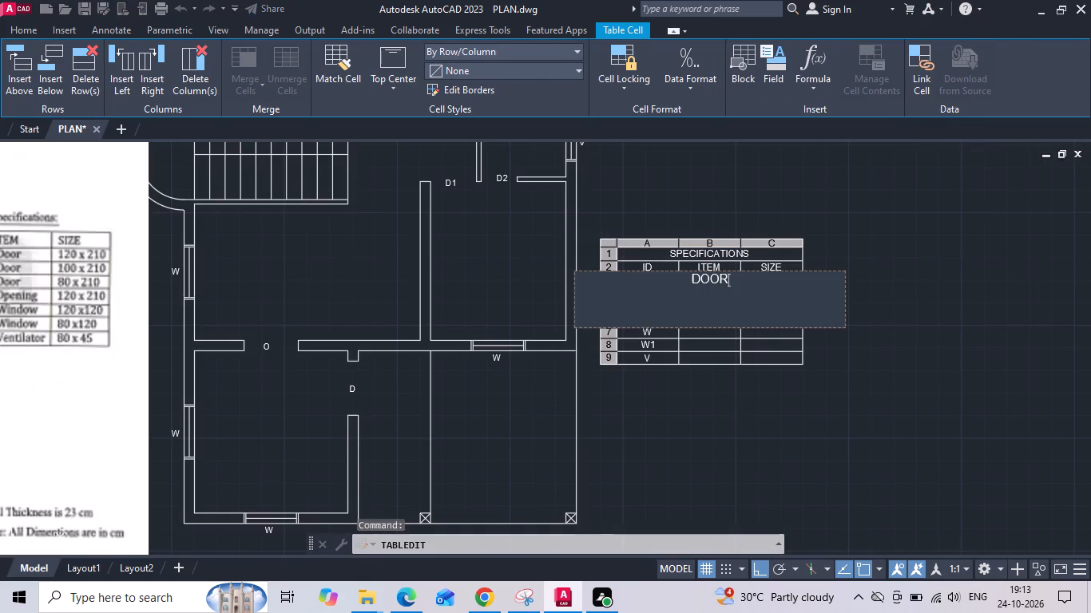
pyautogui.hotkey('ctrl', 'a')
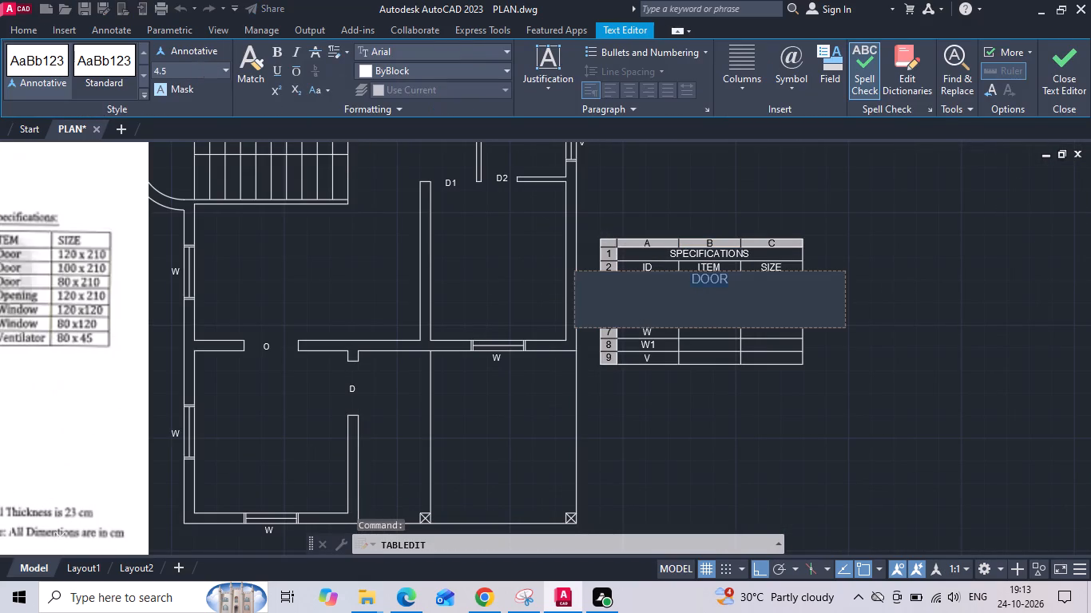
pyautogui.click(198, 72)
pyautogui.write('15')
pyautogui.press('Return')
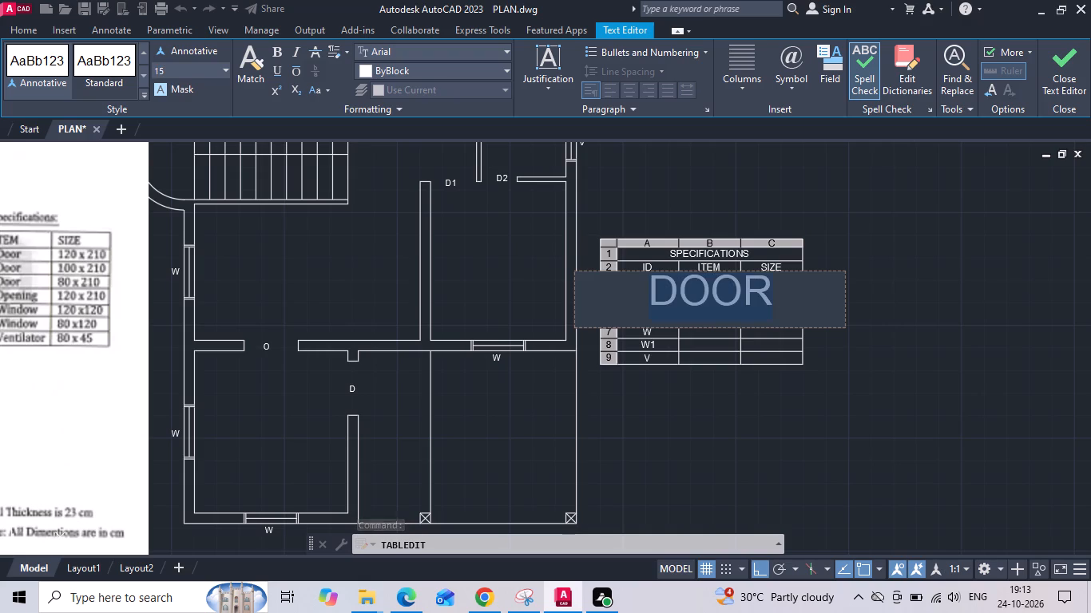
pyautogui.click(761, 208)
pyautogui.scroll(2, 724, 264)
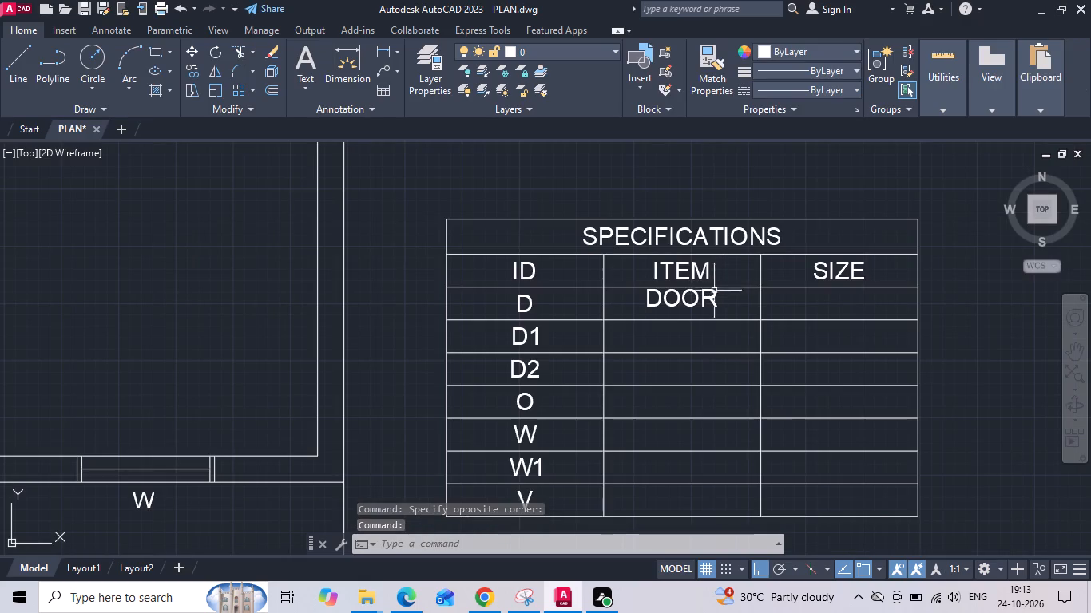
pyautogui.click(712, 296)
pyautogui.click(400, 90)
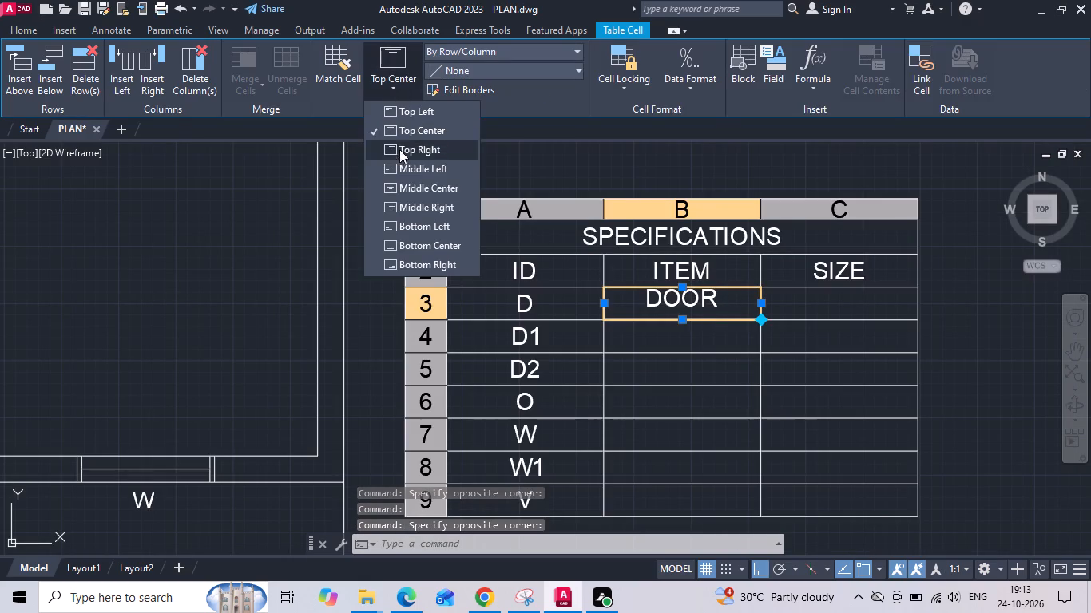
pyautogui.click(407, 181)
# Set the ITEM cell of row D1 to Middle Center alignment and enter DOOR with a text height of 15.
pyautogui.scroll(-1, 728, 283)
pyautogui.scroll(-1, 248, 318)
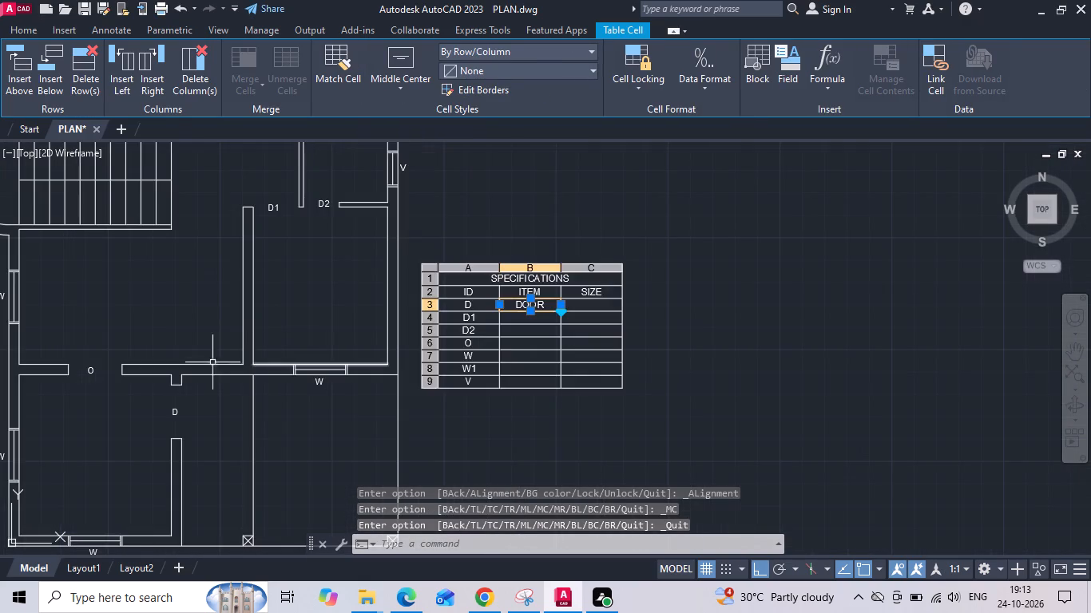
pyautogui.moveTo(216, 362); pyautogui.dragTo(593, 354, button='middle')
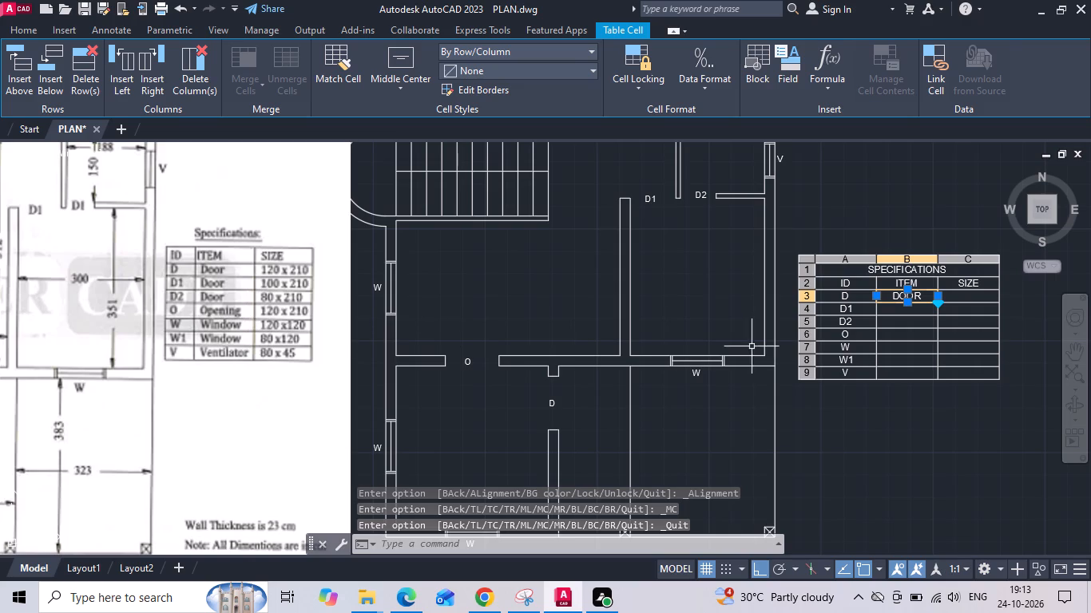
pyautogui.scroll(2, 931, 348)
pyautogui.click(873, 256)
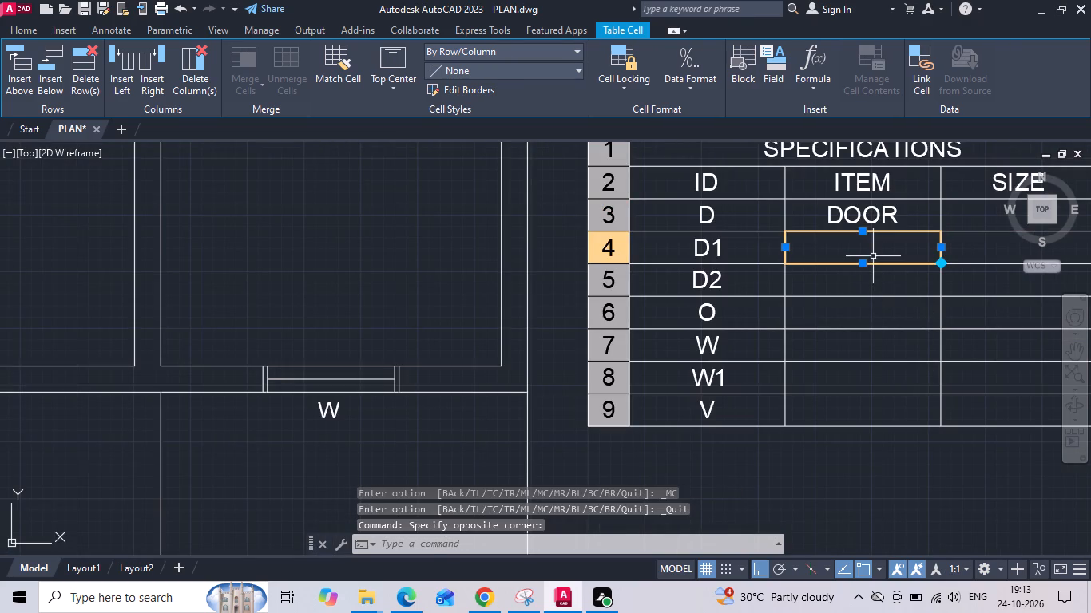
pyautogui.click(393, 90)
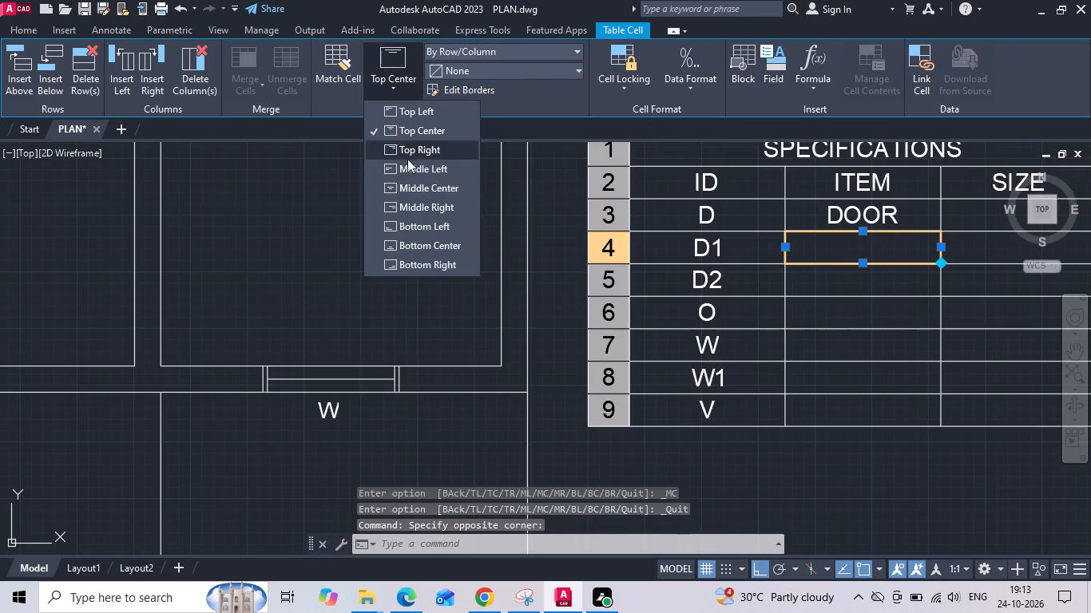
pyautogui.click(407, 184)
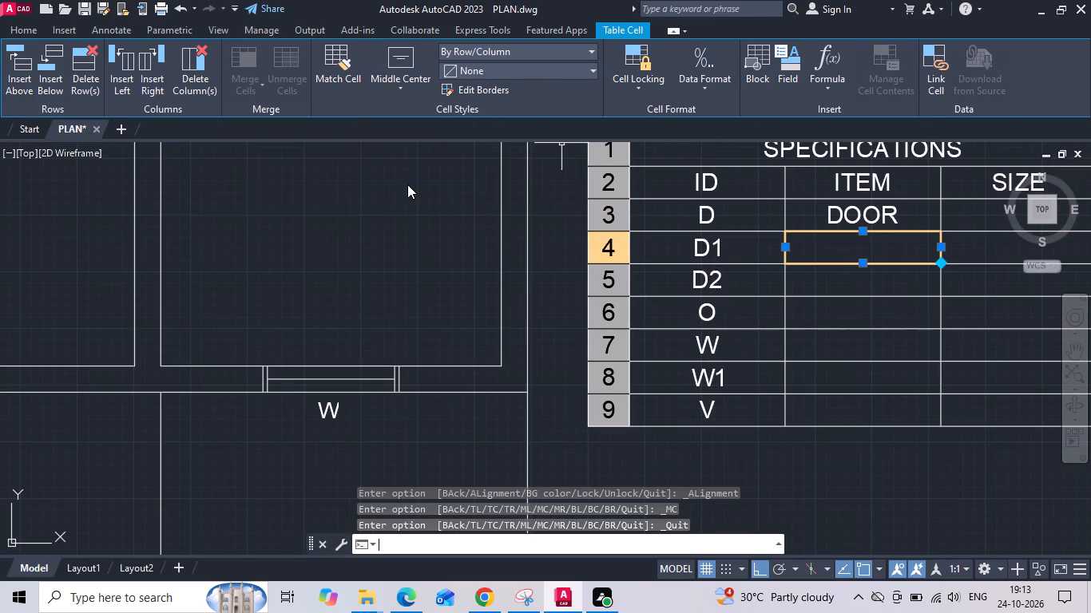
pyautogui.write('DOOR')
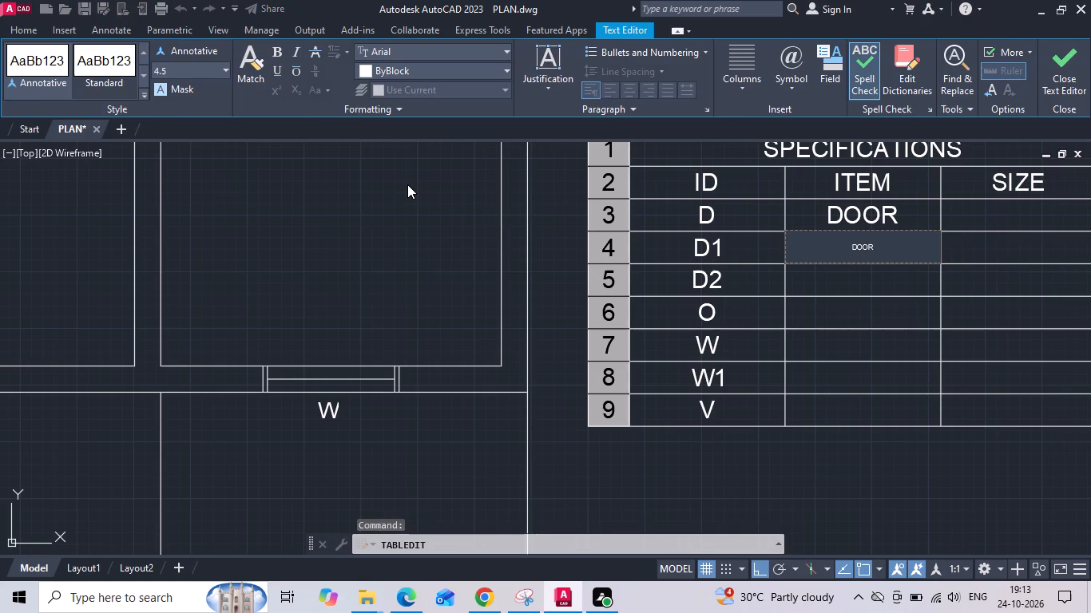
pyautogui.hotkey('ctrl', 'a')
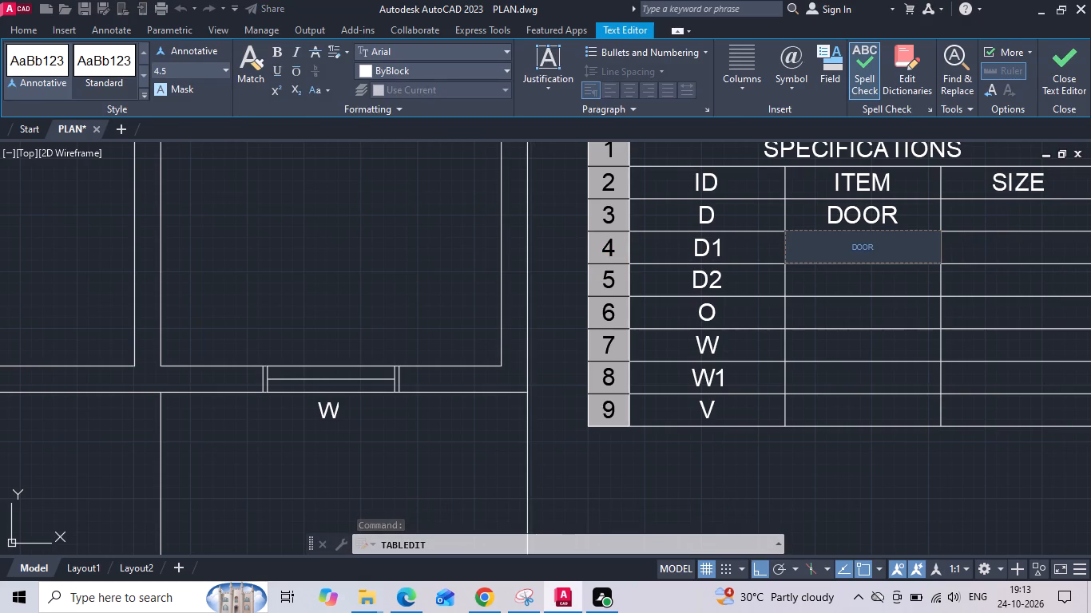
pyautogui.click(179, 71)
pyautogui.write('15')
pyautogui.press('Return')
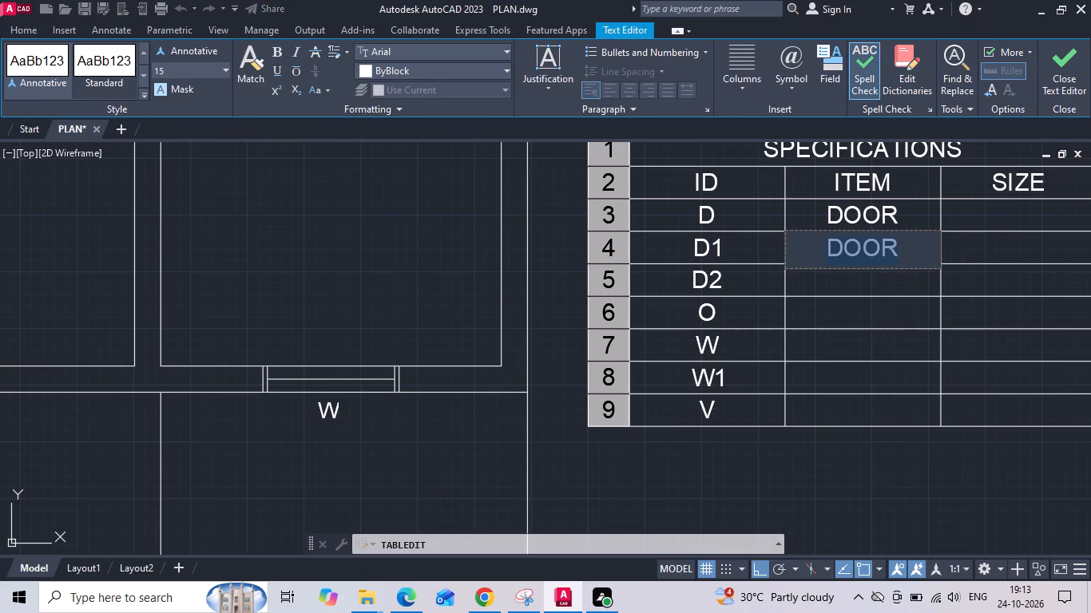
pyautogui.click(817, 279)
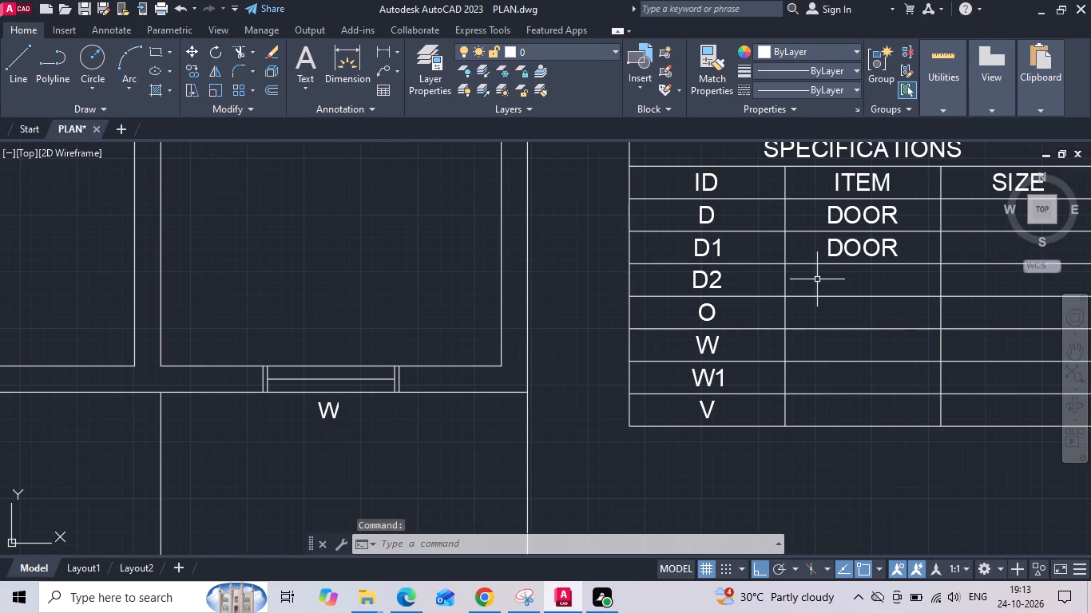
# Enter DOOR in the ITEM cell of row D2 with a text height of 15 and Middle Center alignment.
pyautogui.click(817, 279)
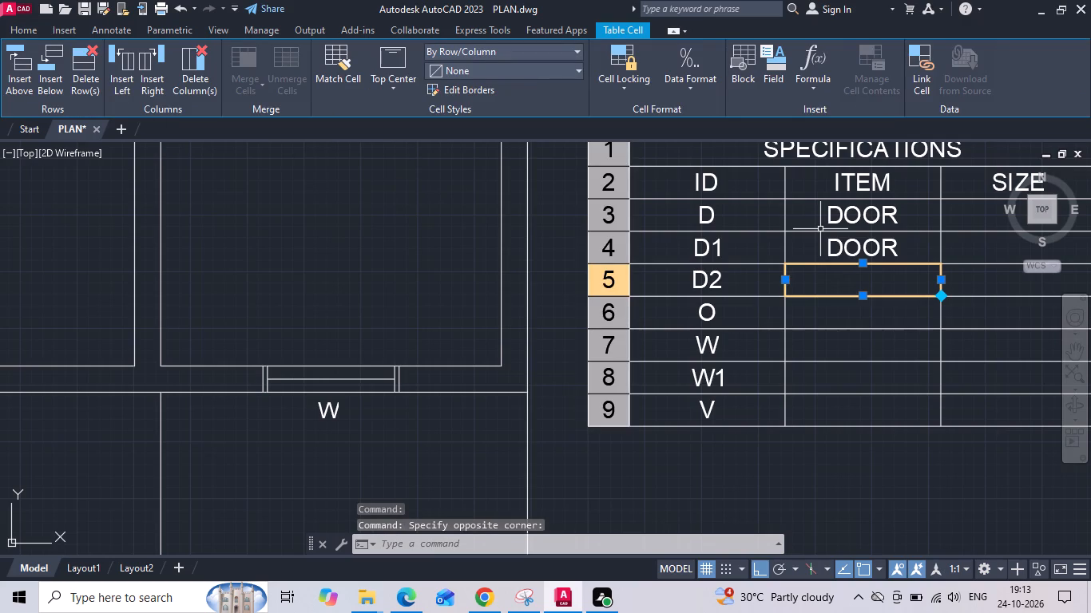
pyautogui.write('DOOR')
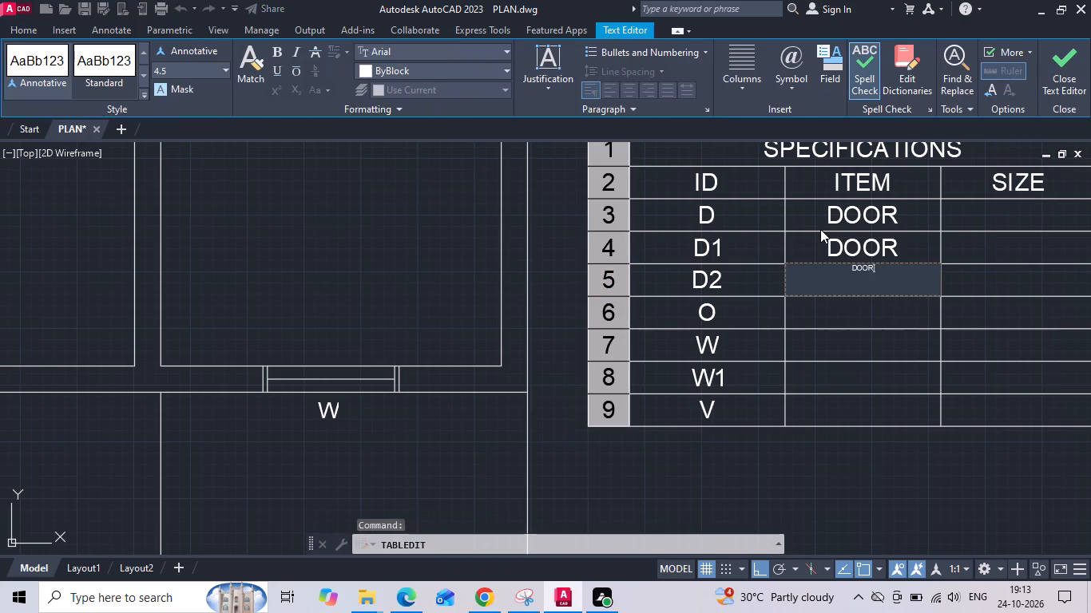
pyautogui.hotkey('ctrl', 'a')
pyautogui.click(189, 73)
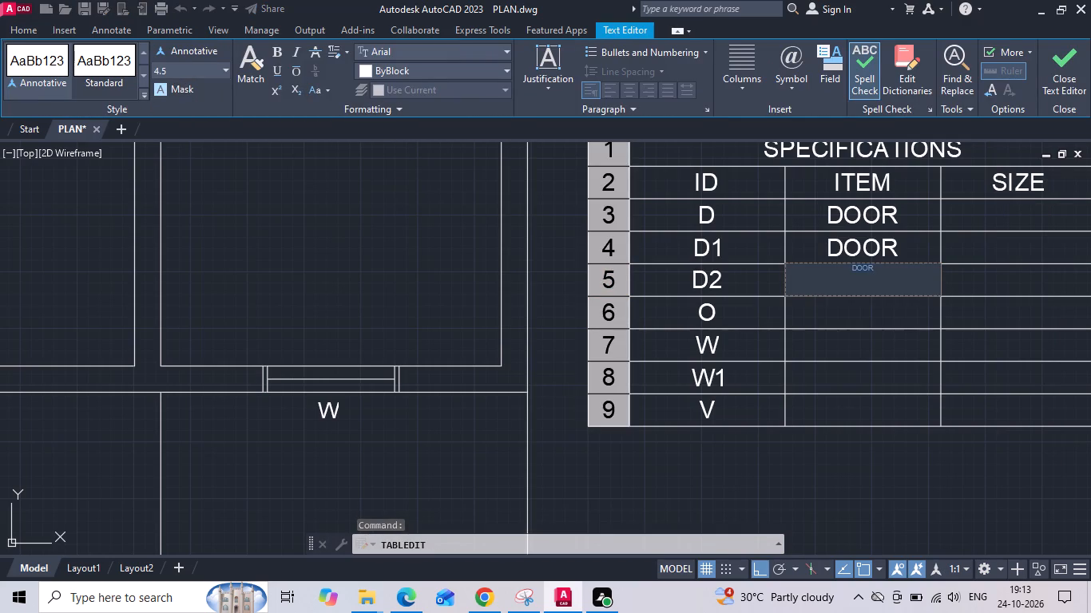
pyautogui.write('15')
pyautogui.press('Return')
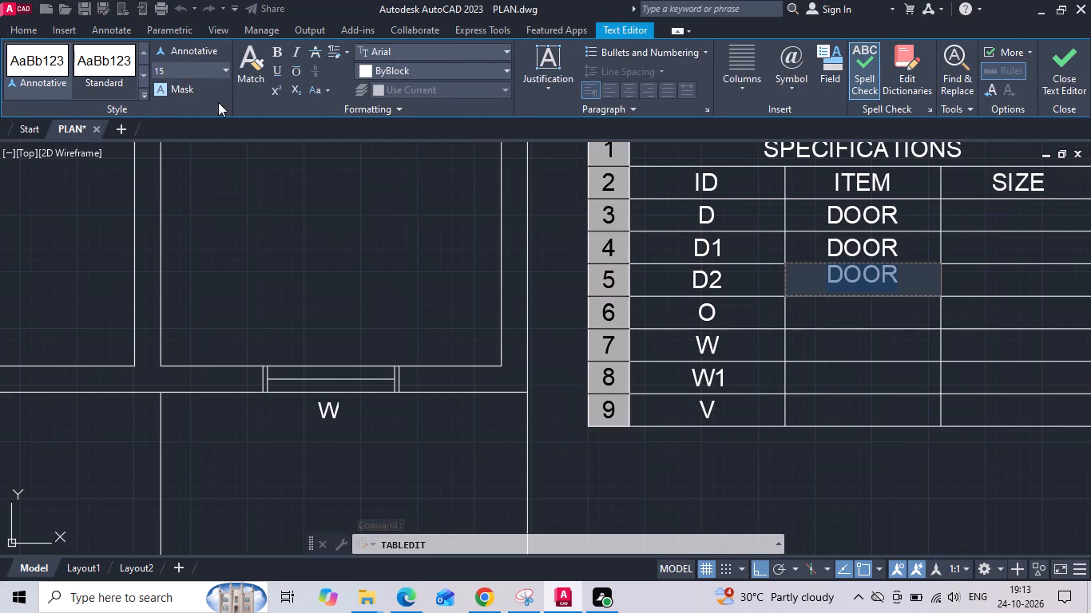
pyautogui.click(831, 310)
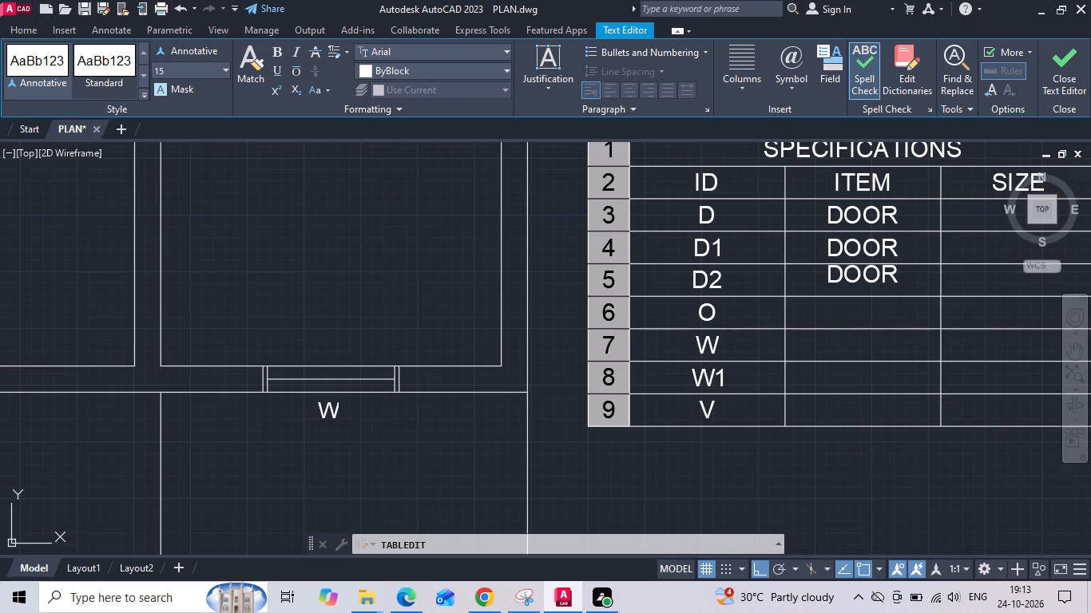
pyautogui.click(847, 279)
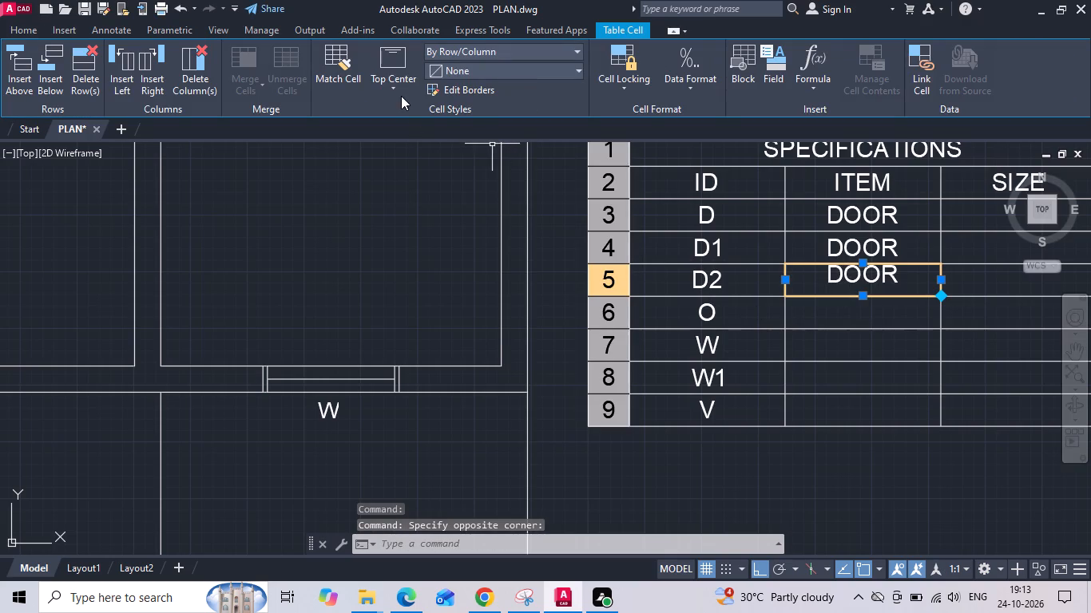
pyautogui.click(397, 92)
pyautogui.click(413, 184)
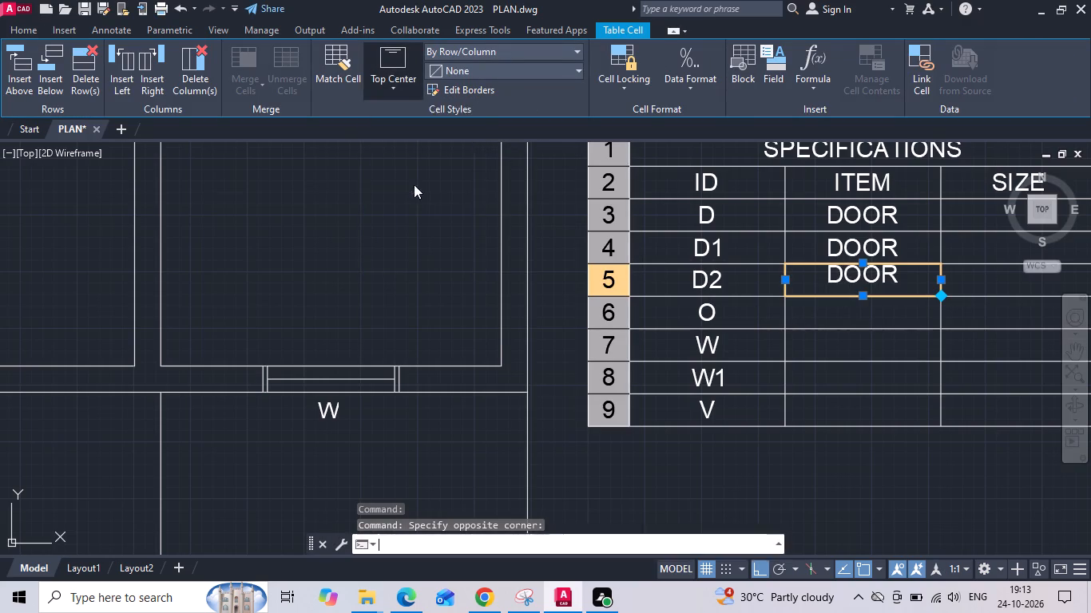
# Enter OPENING in the ITEM cell of row O with a text height of 15 and Middle Center alignment.
pyautogui.click(848, 315)
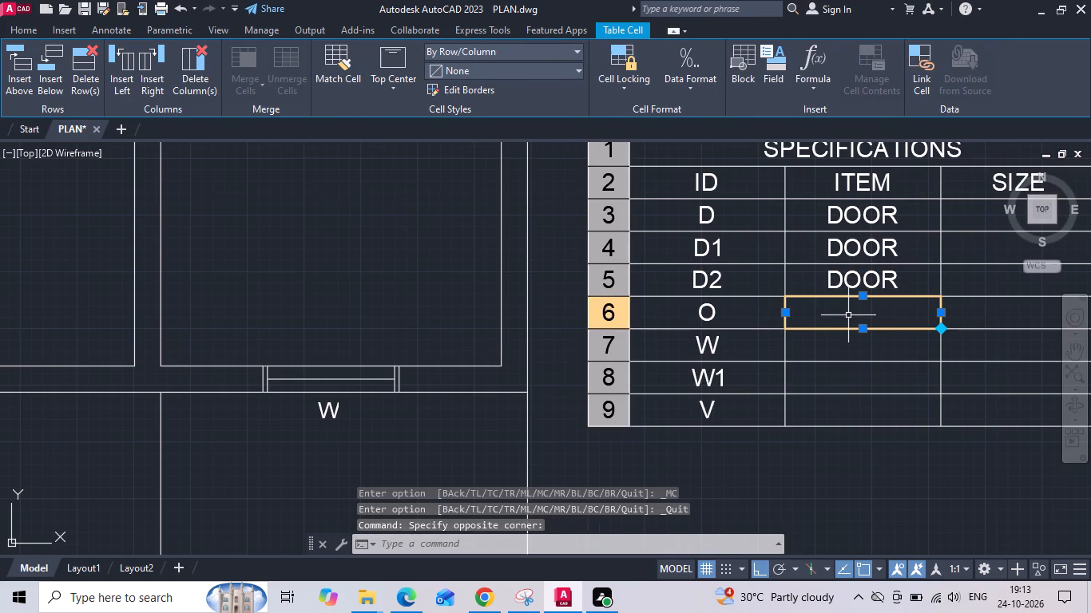
pyautogui.write('OP')
pyautogui.write('ENING')
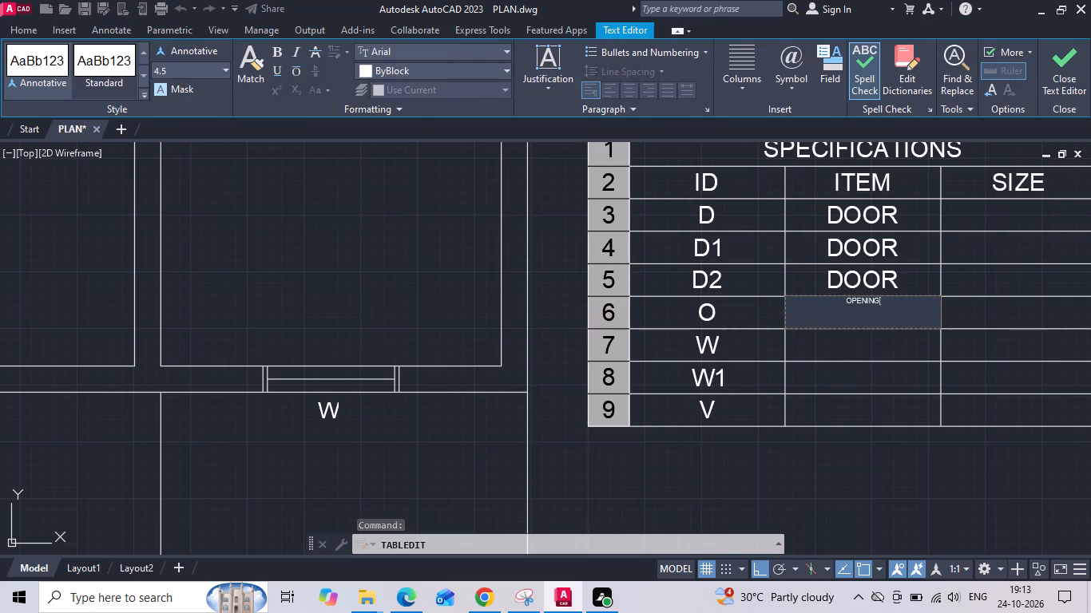
pyautogui.hotkey('ctrl', 'a')
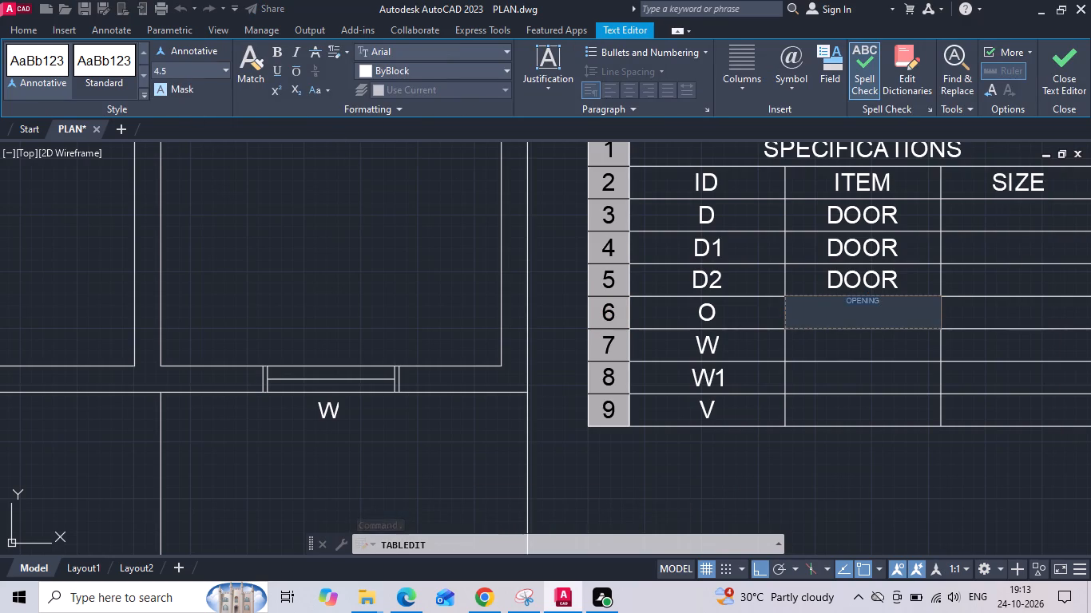
pyautogui.click(184, 68)
pyautogui.write('15')
pyautogui.press('Return')
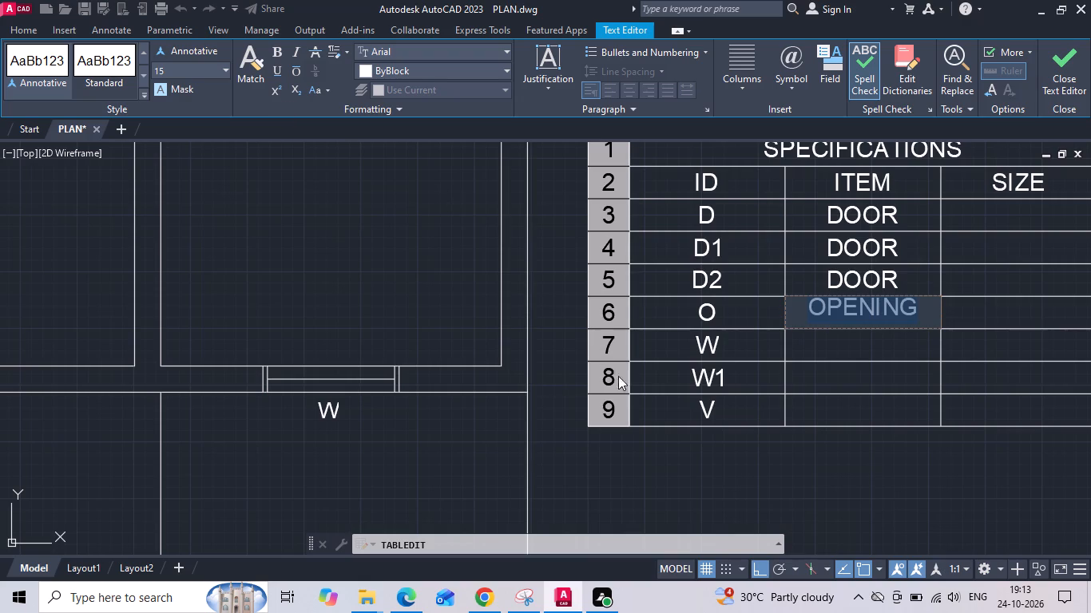
pyautogui.click(852, 355)
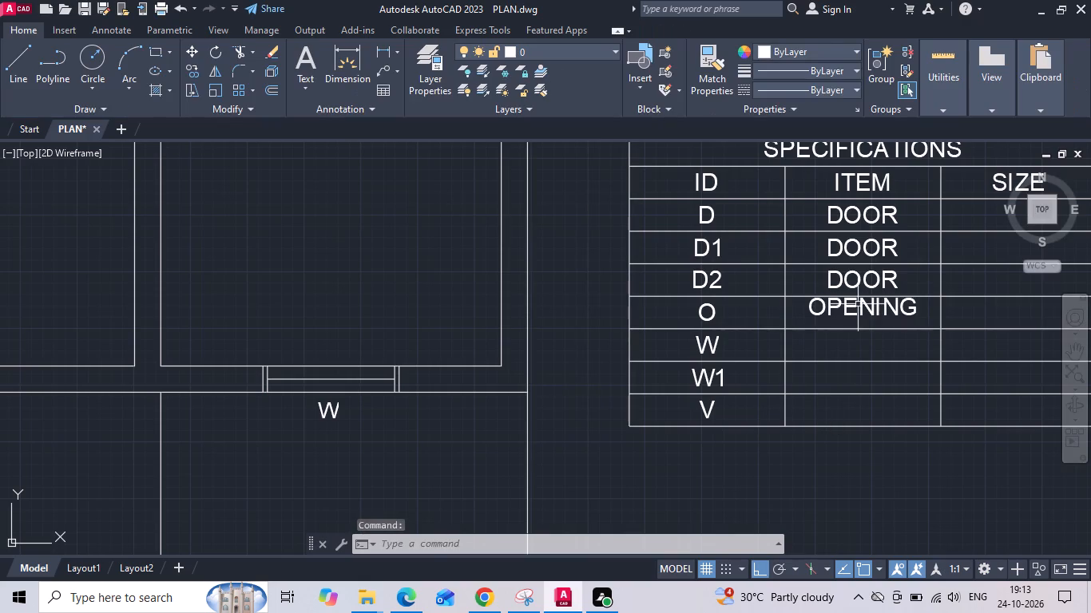
pyautogui.click(858, 304)
pyautogui.click(397, 97)
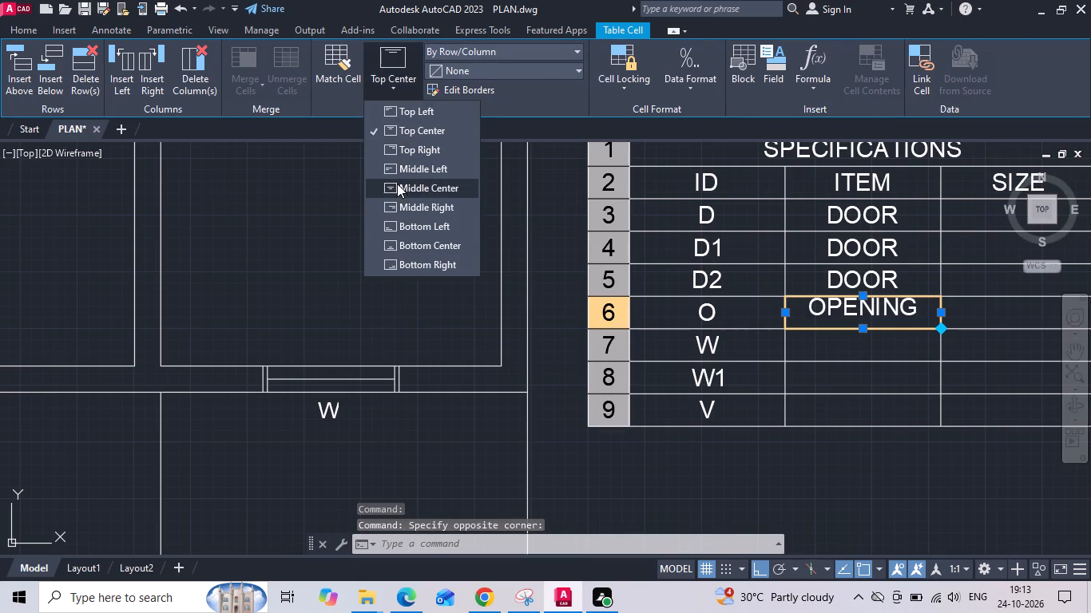
pyautogui.click(407, 192)
# Enter WINDOW in the ITEM cell of row W with a text height of 15 and Middle Center alignment.
pyautogui.click(825, 354)
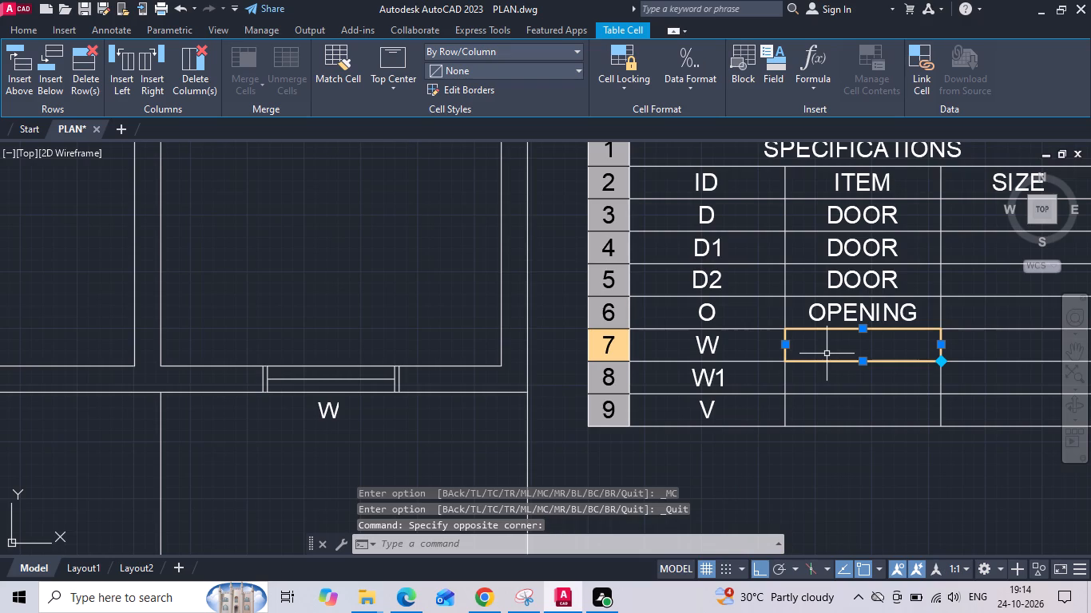
pyautogui.write('WINDOE')
pyautogui.press('BackSpace')
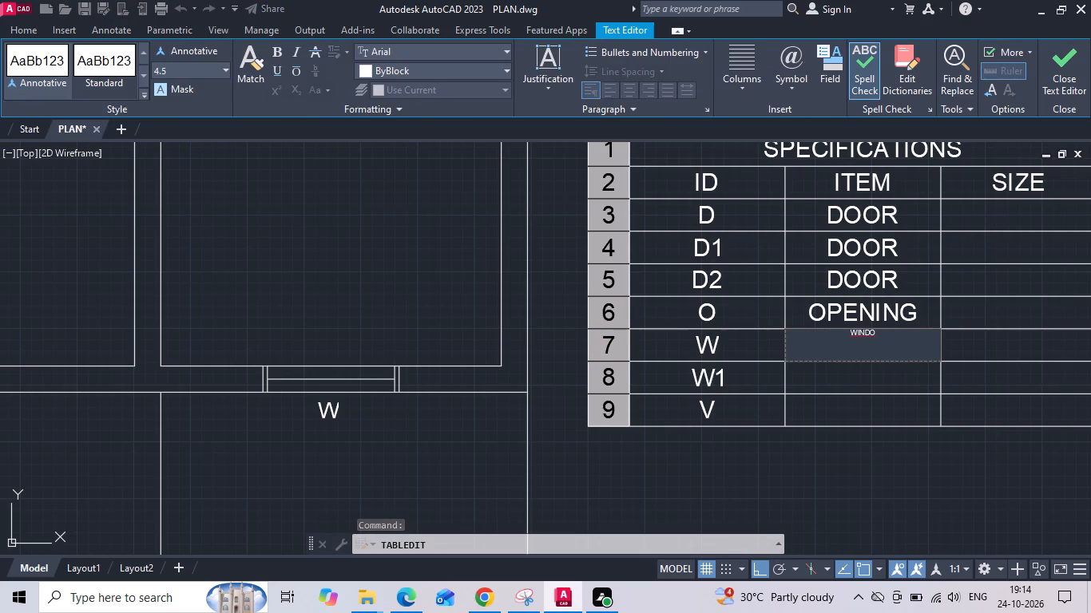
pyautogui.press('w')
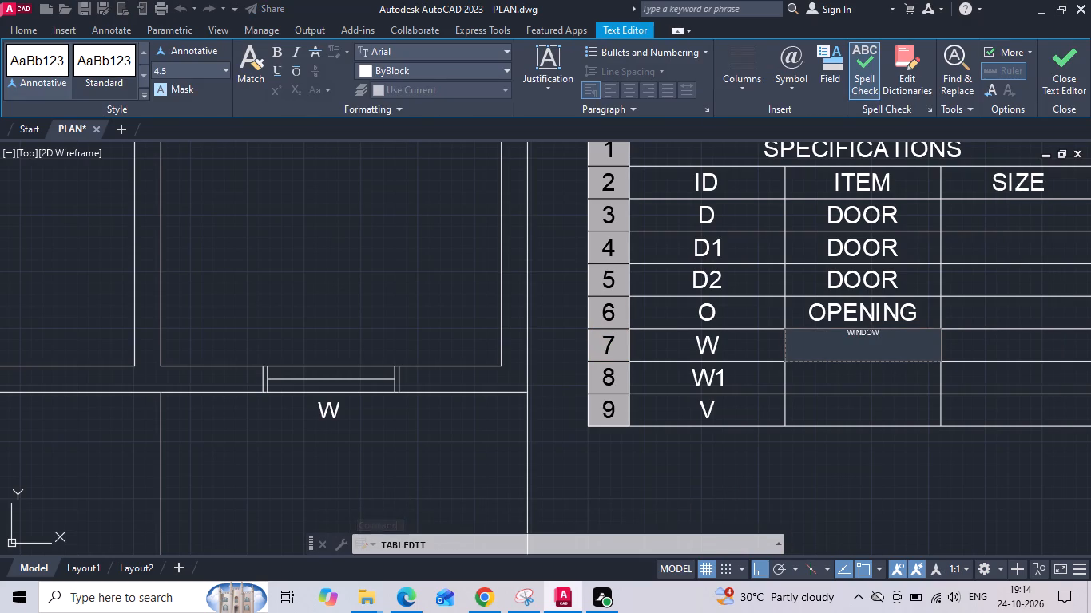
pyautogui.hotkey('ctrl', 'a')
pyautogui.click(200, 74)
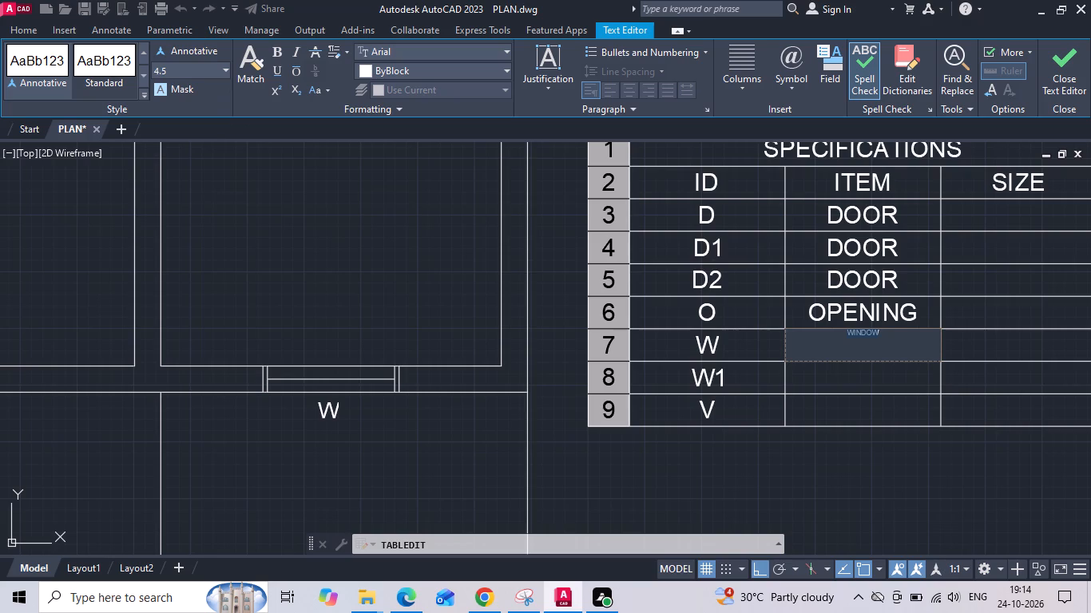
pyautogui.write('15')
pyautogui.press('Return')
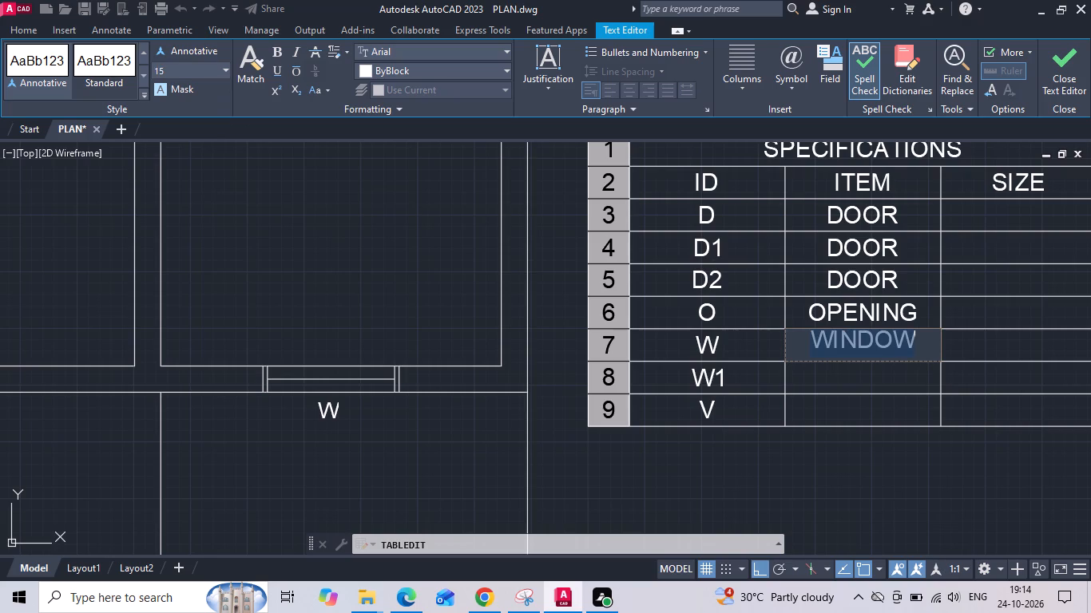
pyautogui.click(753, 453)
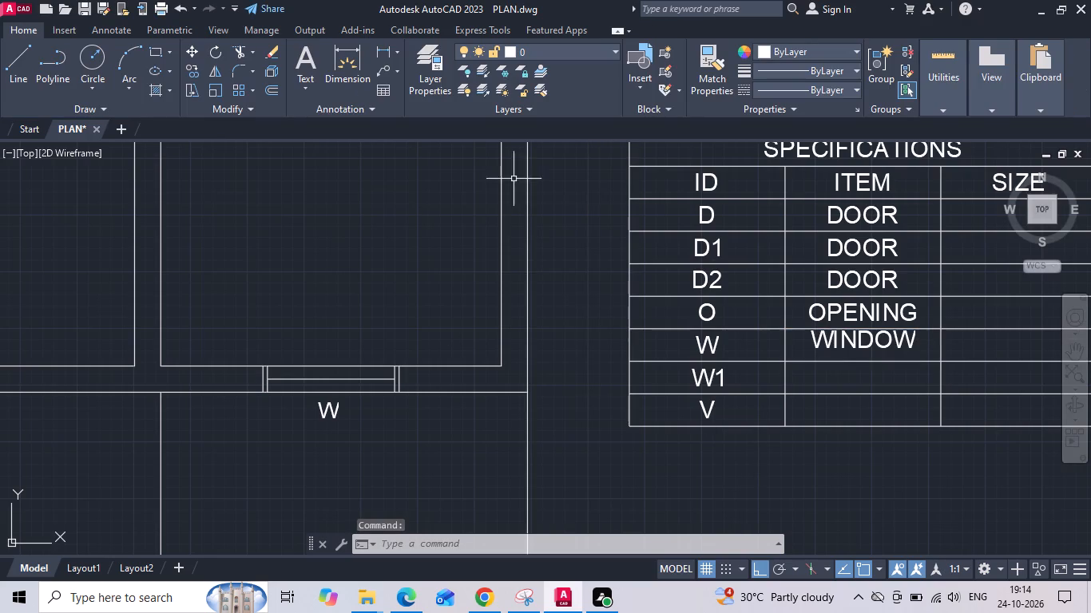
pyautogui.click(846, 342)
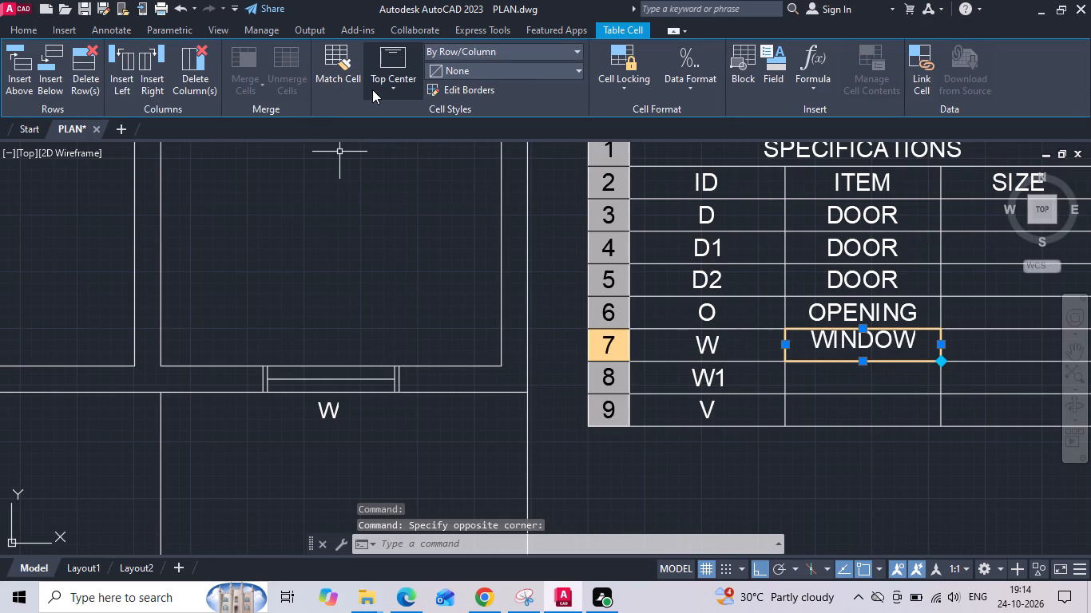
pyautogui.click(383, 91)
pyautogui.click(415, 191)
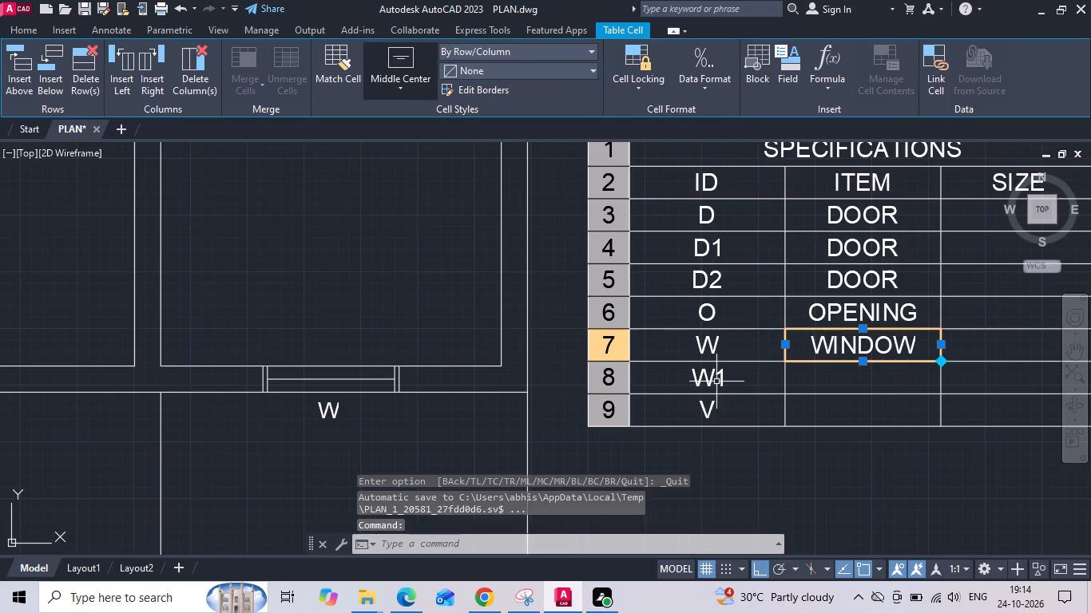
# Enter WINDOW in the ITEM cell of row W1 with a text height of 15 and Middle Center alignment.
pyautogui.scroll(-2, 847, 394)
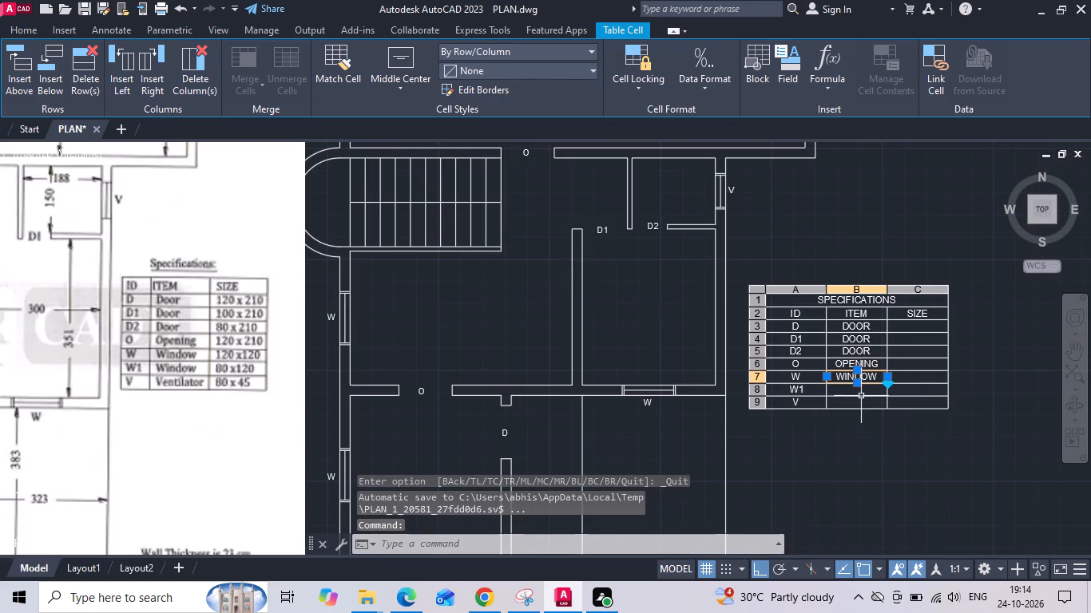
pyautogui.click(861, 390)
pyautogui.scroll(3, 861, 390)
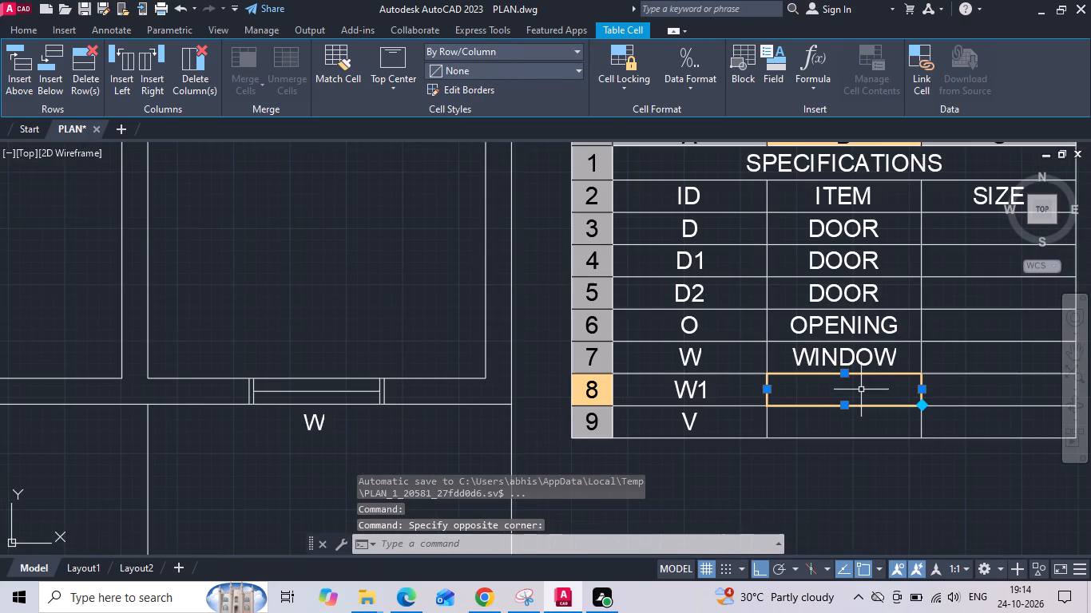
pyautogui.write('WINDOW')
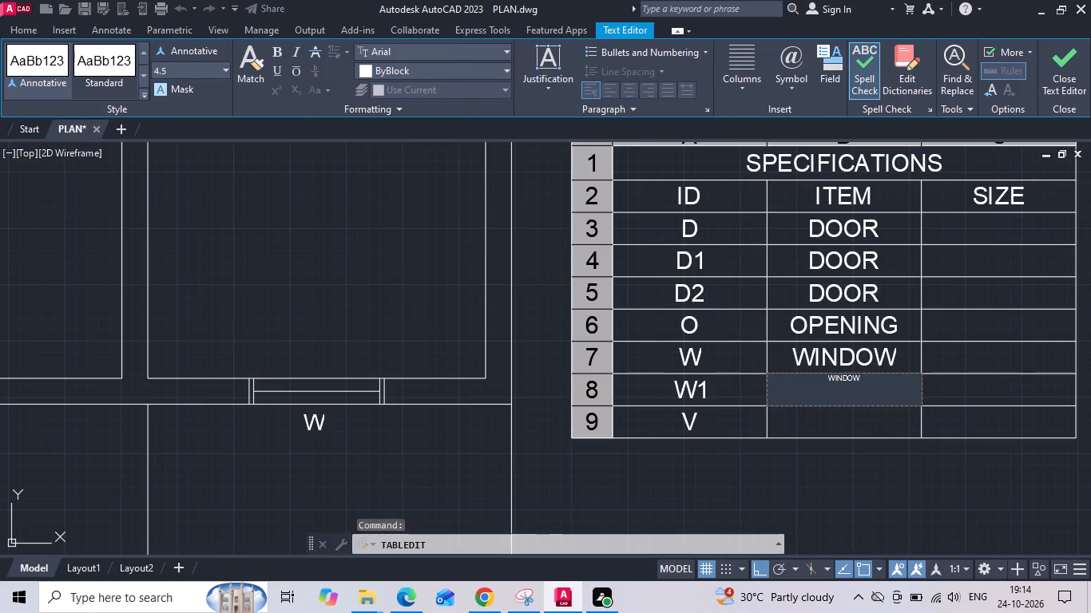
pyautogui.hotkey('shift', 'a')
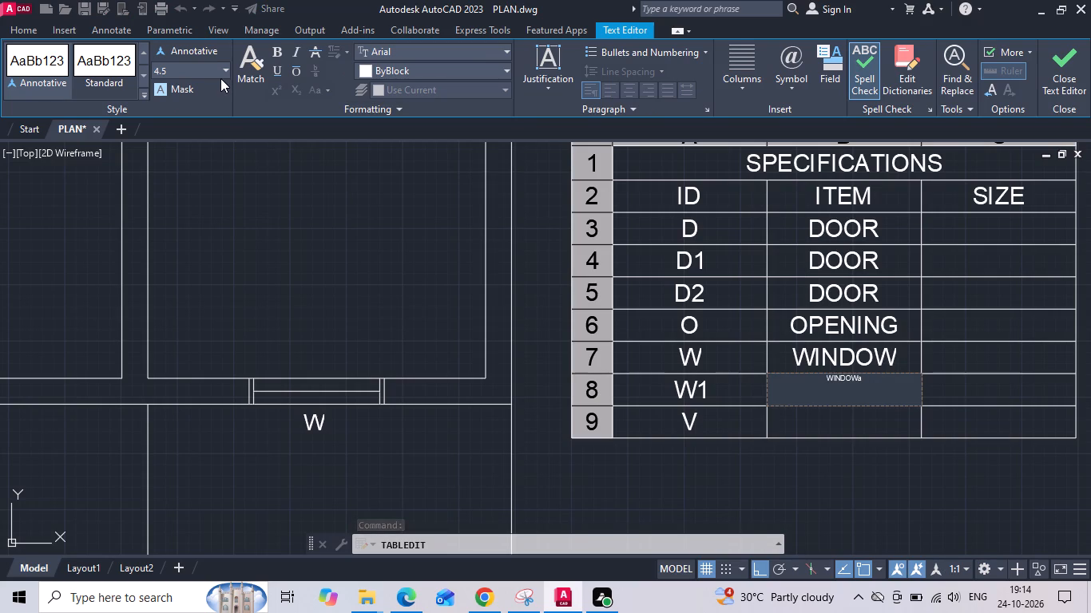
pyautogui.press('BackSpace')
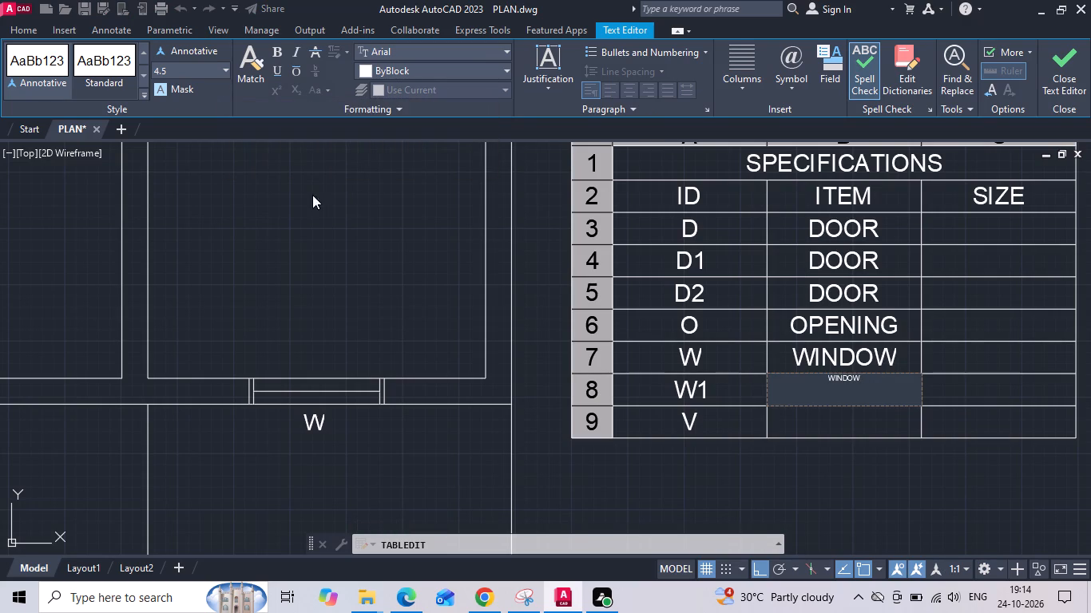
pyautogui.hotkey('ctrl', 'a')
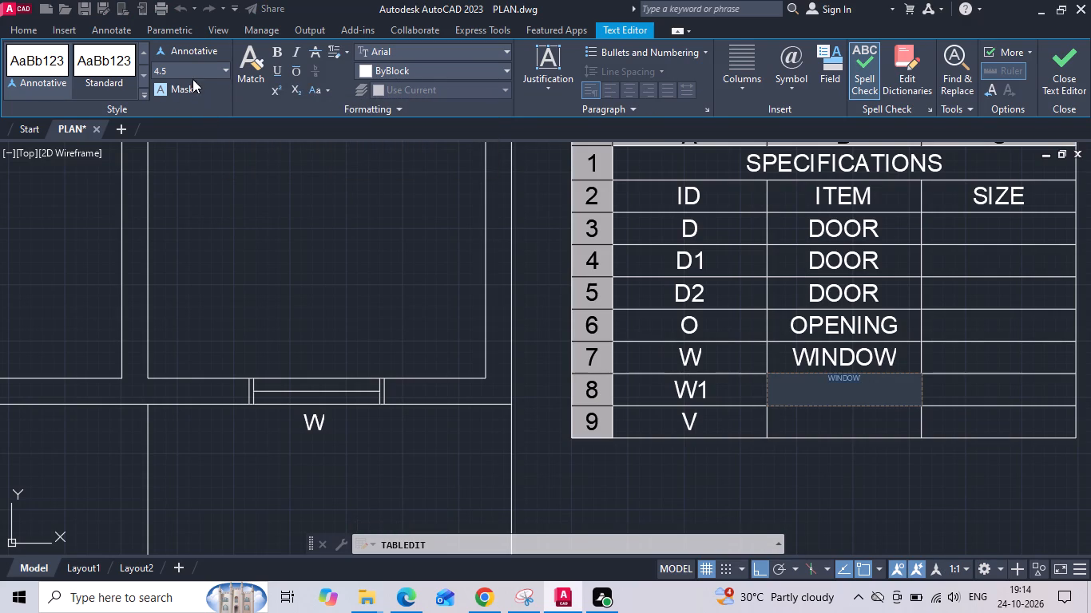
pyautogui.click(191, 74)
pyautogui.write('15')
pyautogui.press('Return')
pyautogui.click(706, 508)
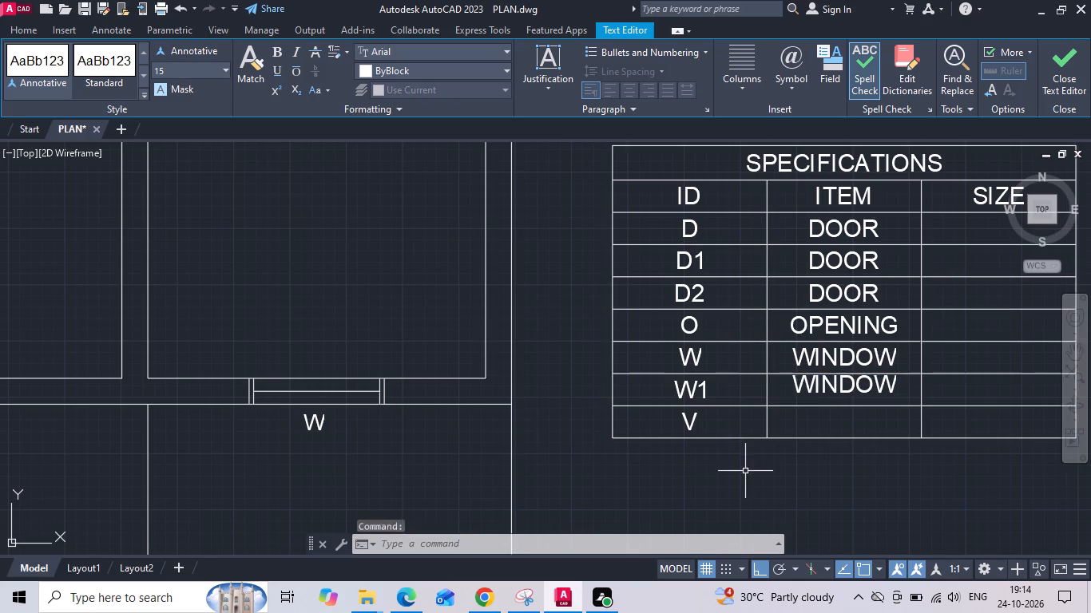
pyautogui.click(835, 397)
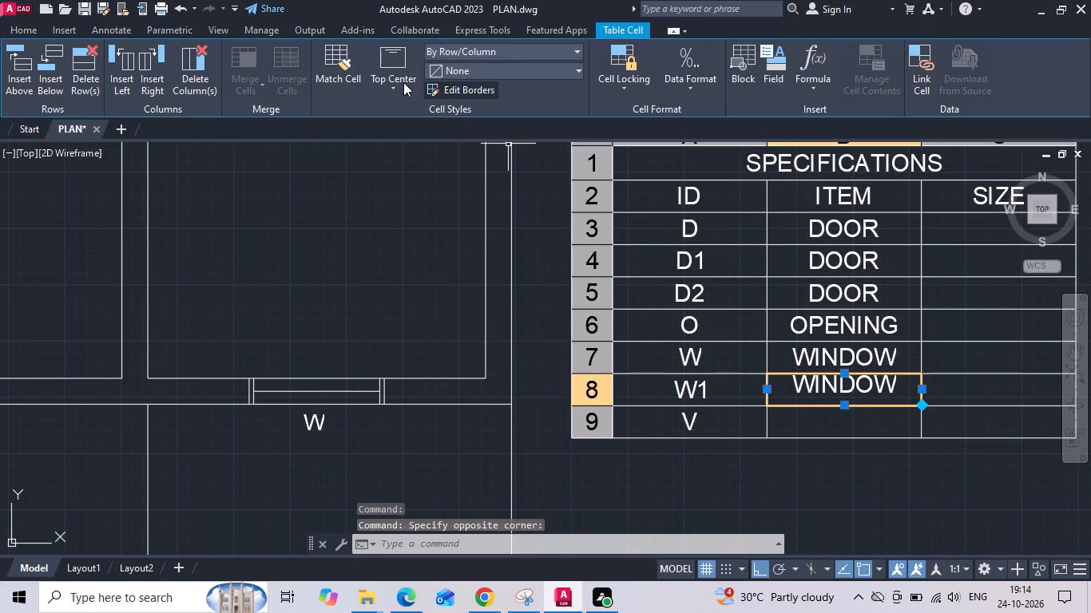
pyautogui.click(402, 83)
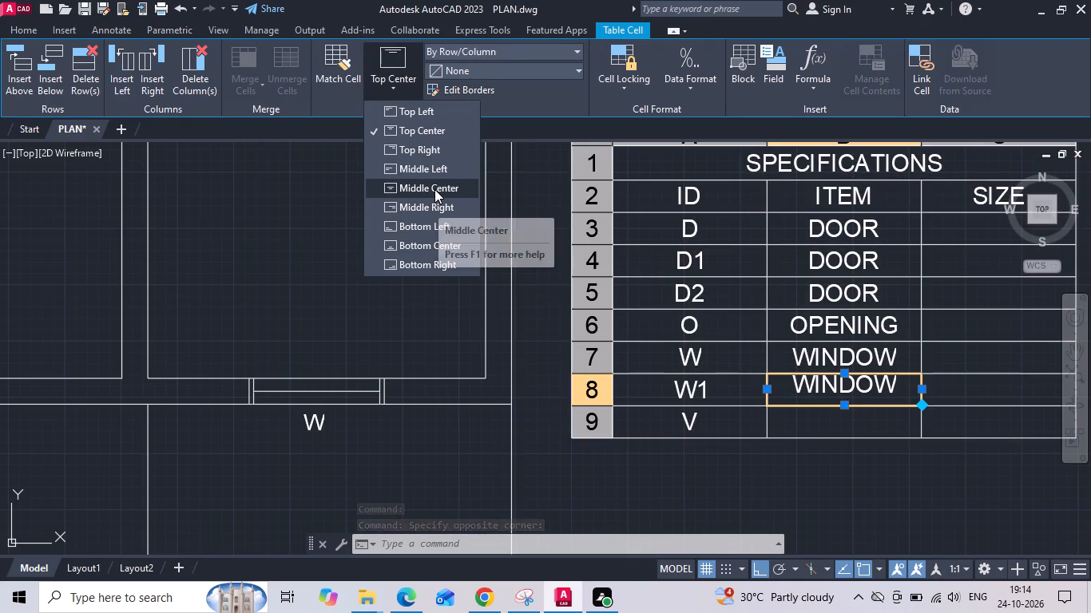
pyautogui.click(434, 189)
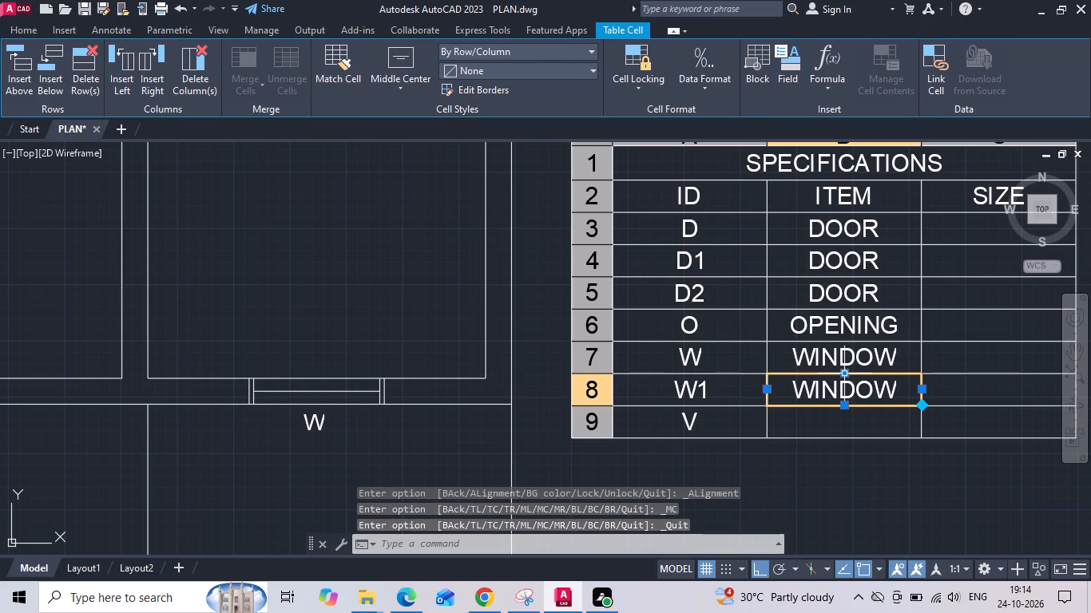
# Enter VENTILATOR in the ITEM cell of row V with a text height of 15 and Middle Center alignment.
pyautogui.click(882, 434)
pyautogui.scroll(-2, 880, 414)
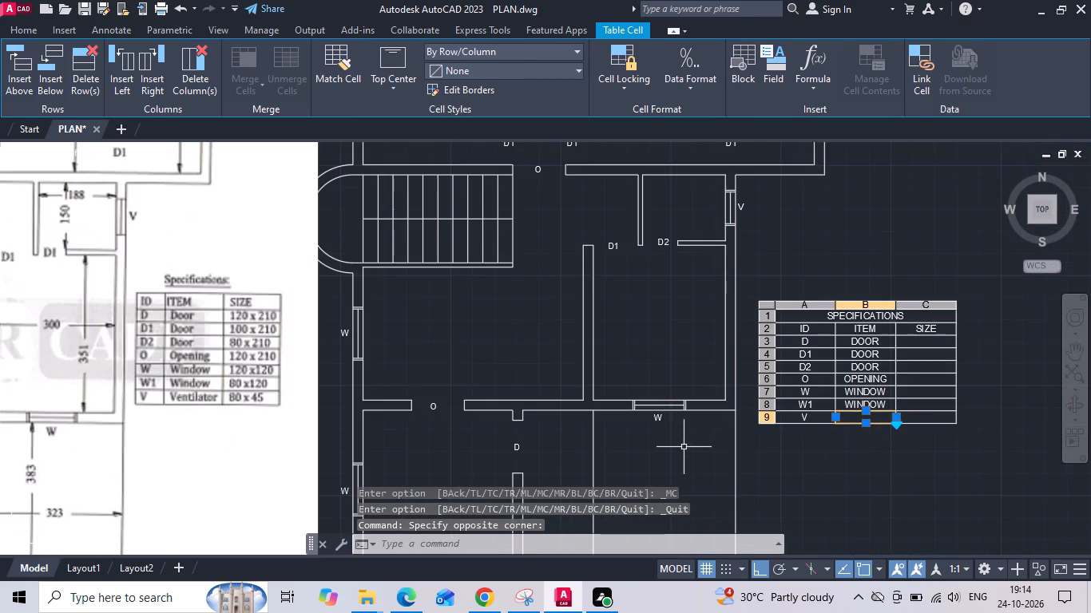
pyautogui.write('VEN')
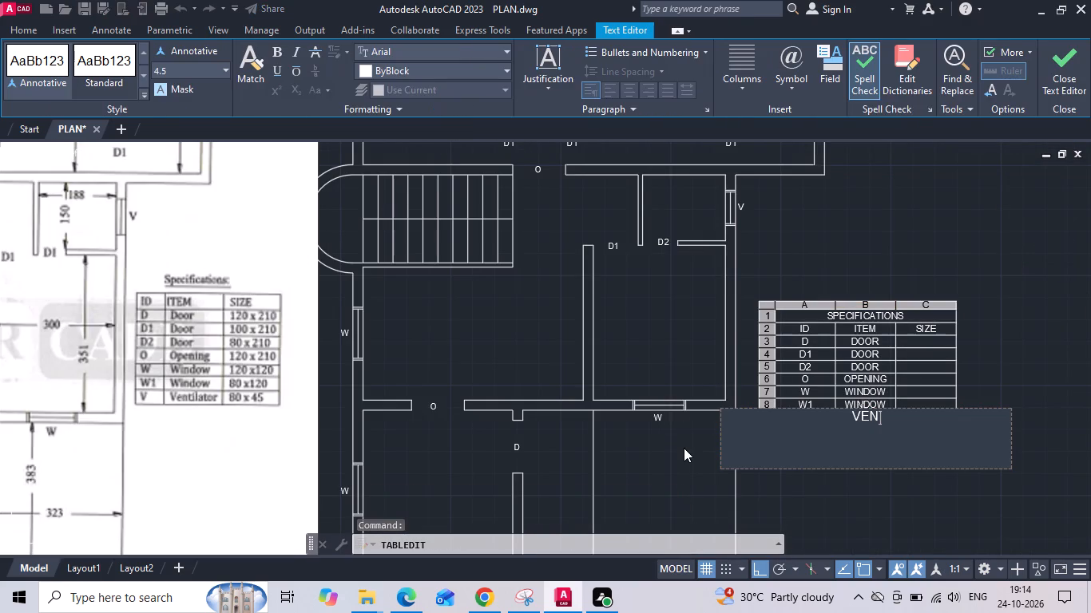
pyautogui.press('t')
pyautogui.write('ILA')
pyautogui.write('TOR')
pyautogui.hotkey('ctrl', 'a')
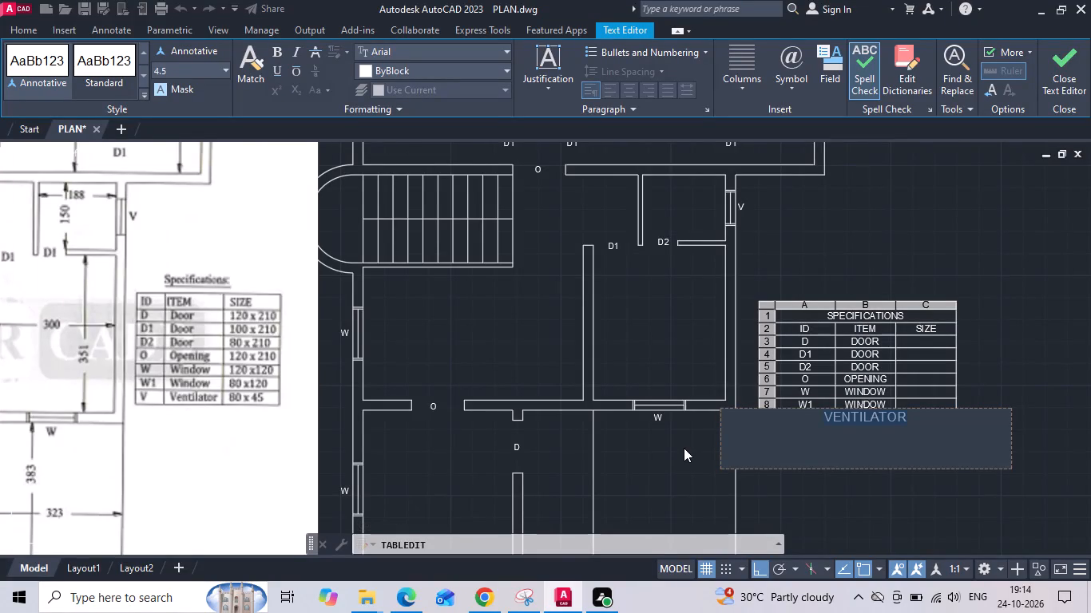
pyautogui.click(196, 71)
pyautogui.press('BackSpace')
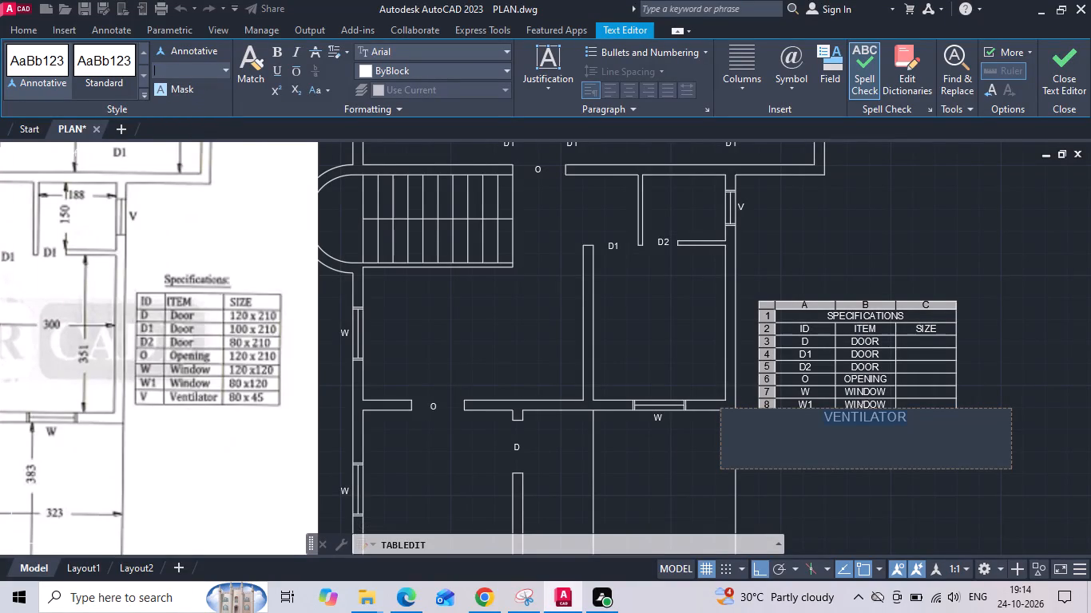
pyautogui.write('15')
pyautogui.press('Return')
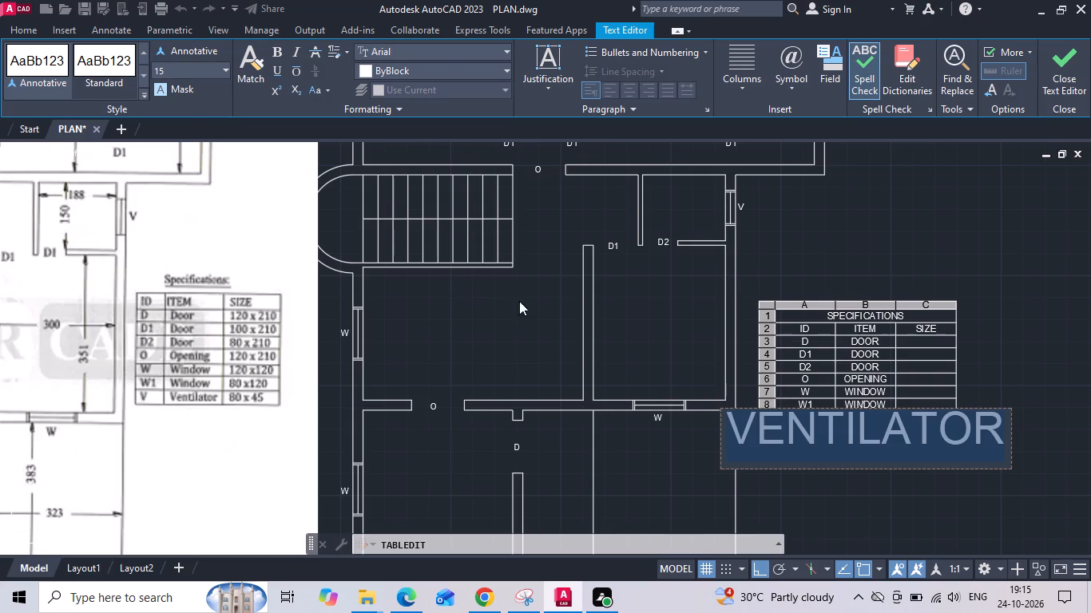
pyautogui.scroll(2, 811, 484)
pyautogui.click(803, 485)
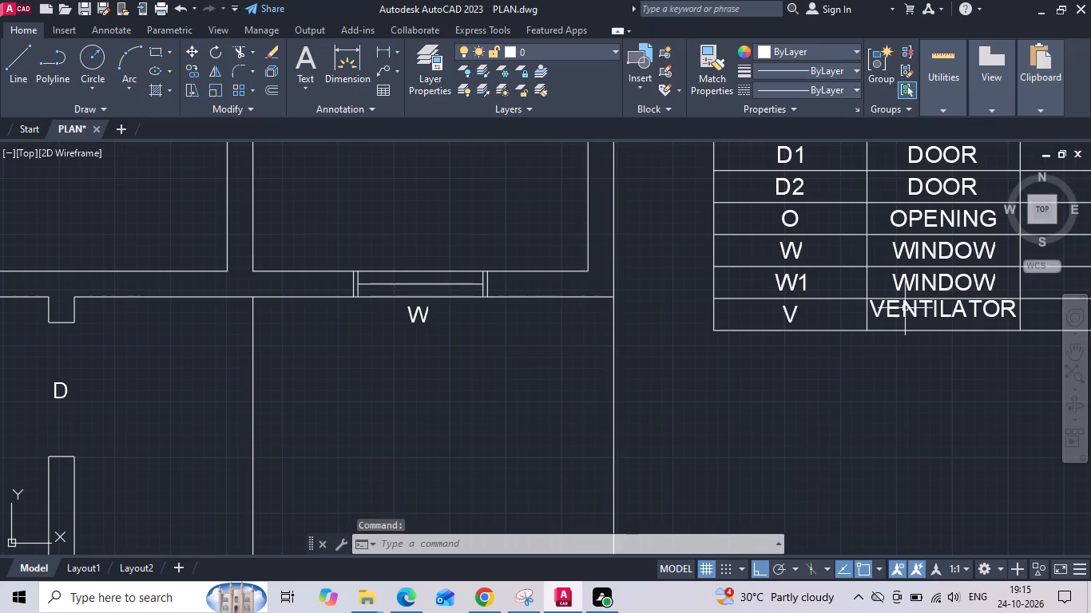
pyautogui.click(910, 313)
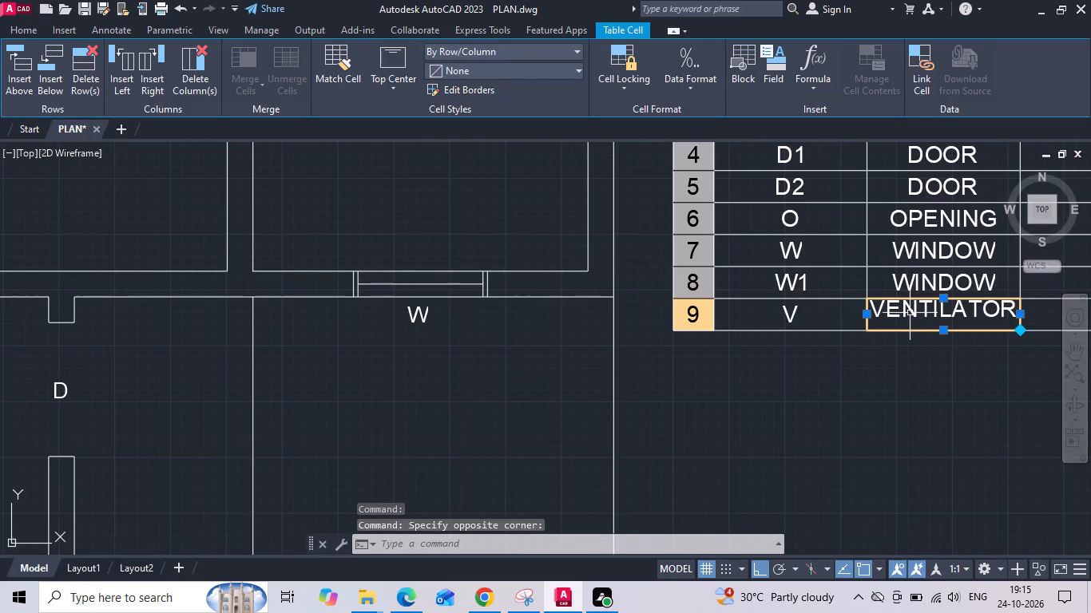
pyautogui.click(401, 92)
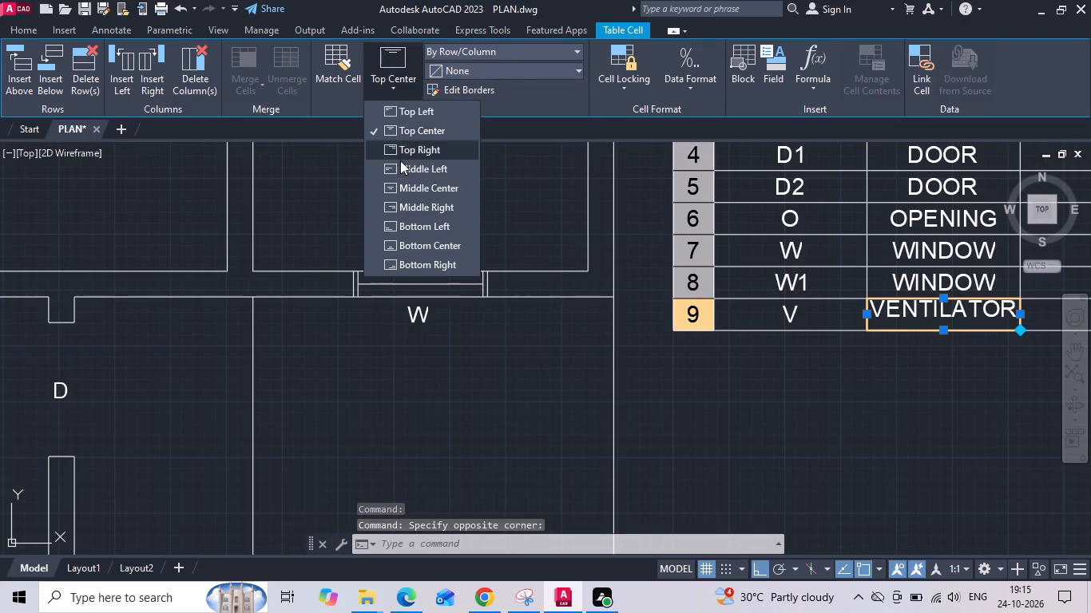
pyautogui.click(403, 180)
pyautogui.scroll(-2, 367, 308)
pyautogui.click(603, 364)
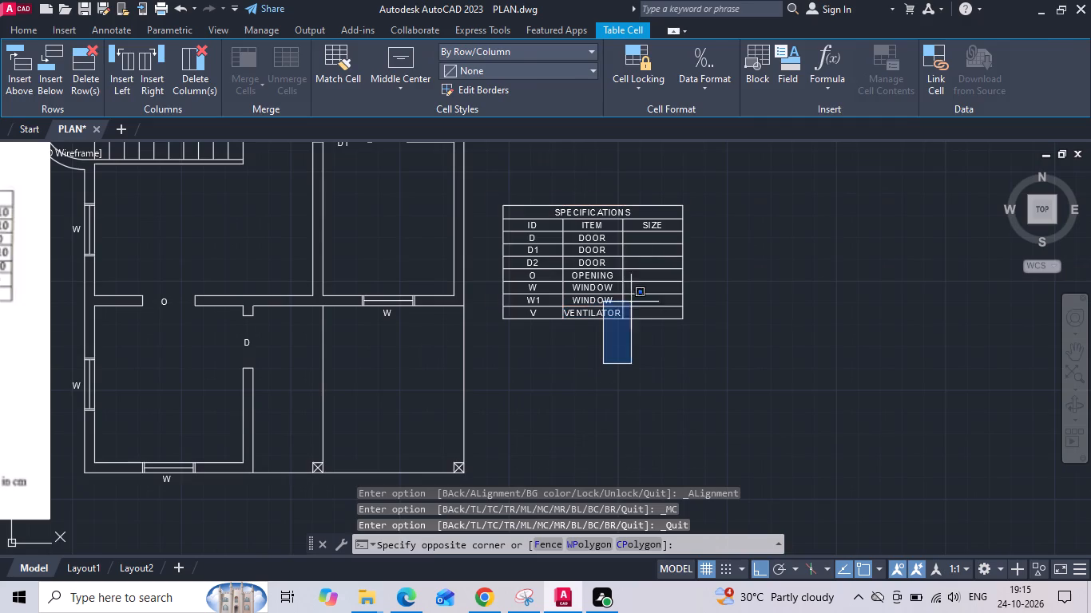
# Enter 120X120 in the SIZE cell of row D with a text height of 15 and Middle Center alignment.
pyautogui.scroll(1, 648, 255)
pyautogui.click(556, 422)
pyautogui.click(637, 226)
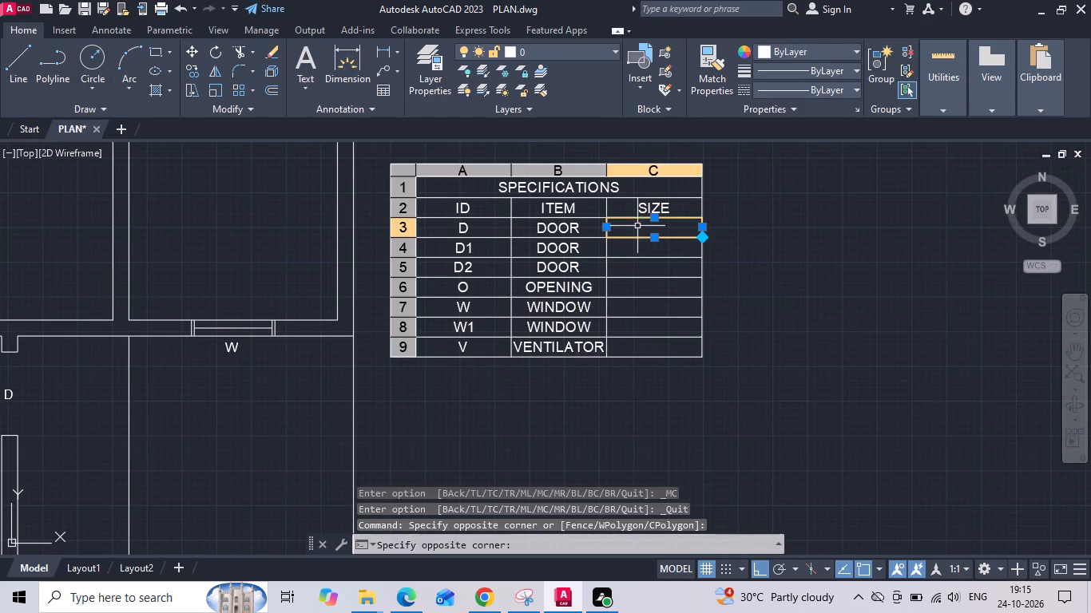
pyautogui.moveTo(638, 226); pyautogui.dragTo(862, 298, button='middle')
pyautogui.scroll(-1, 886, 312)
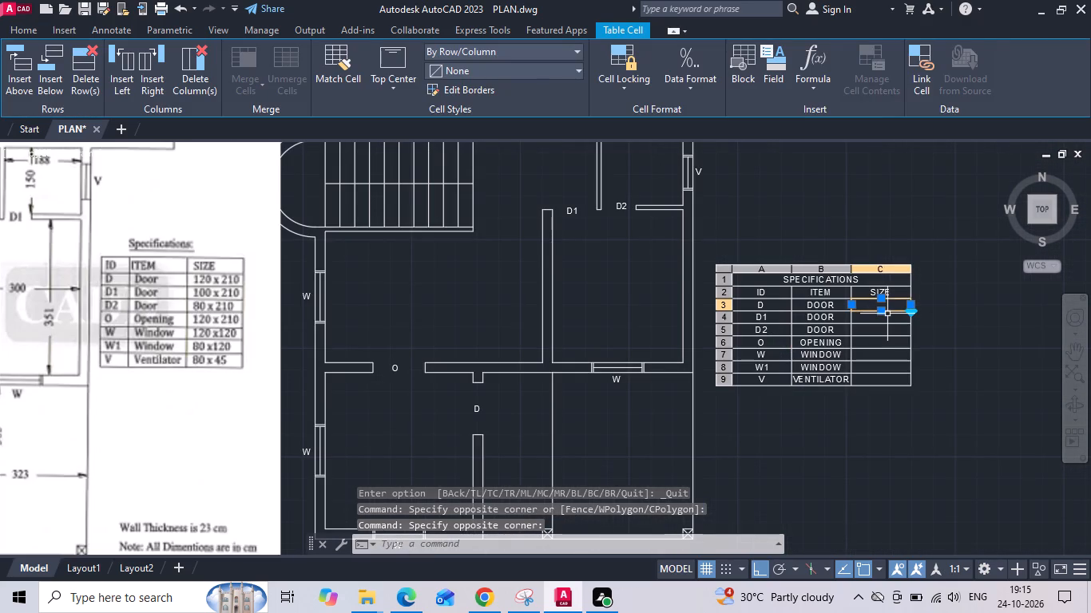
pyautogui.write('120X120')
pyautogui.hotkey('ctrl', 'a')
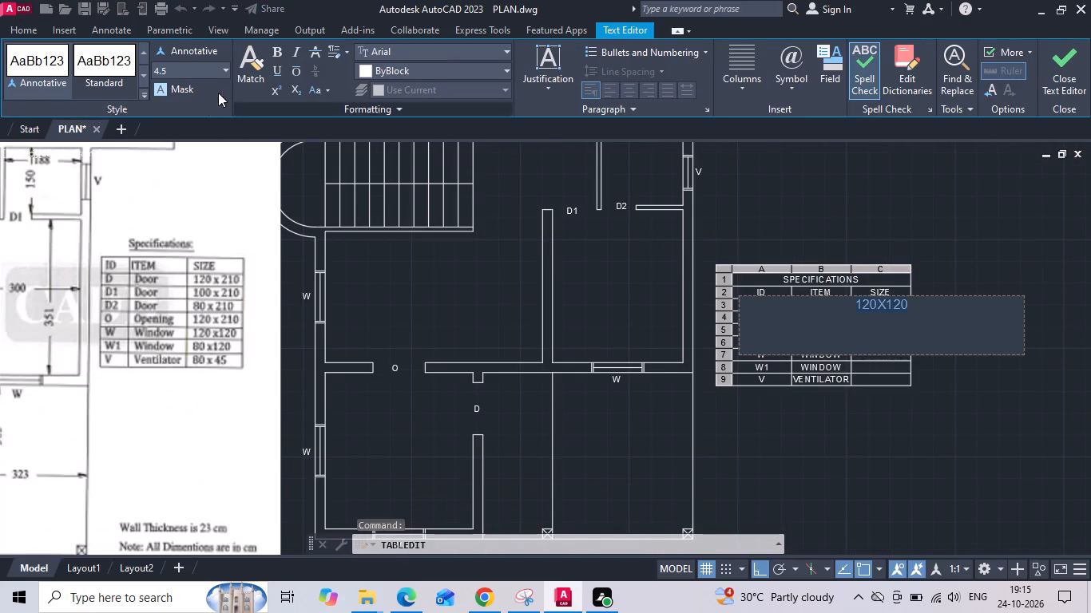
pyautogui.click(202, 73)
pyautogui.write('15')
pyautogui.press('Return')
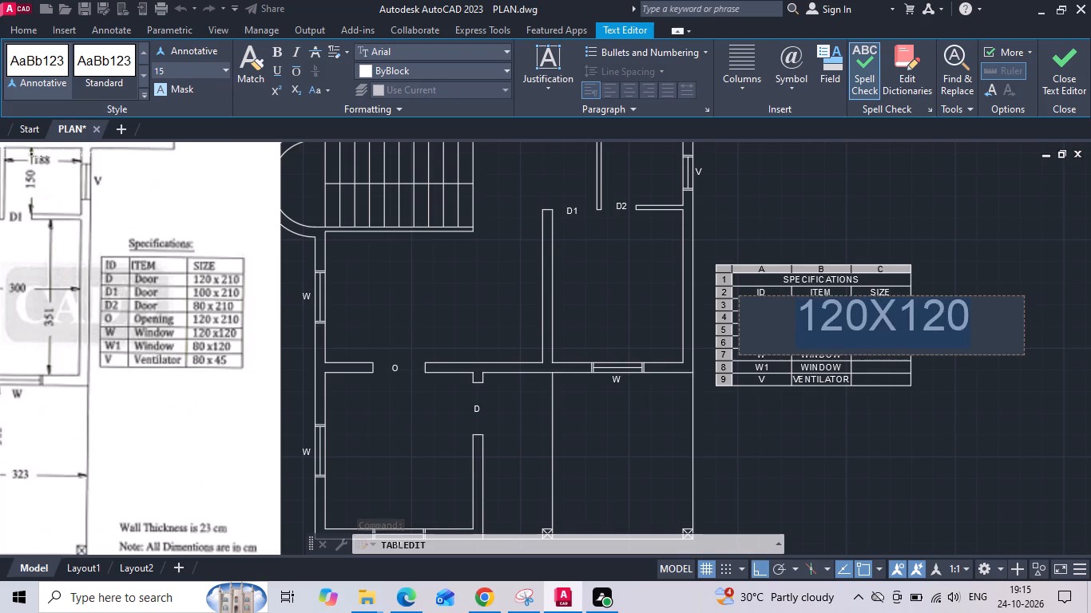
pyautogui.click(796, 180)
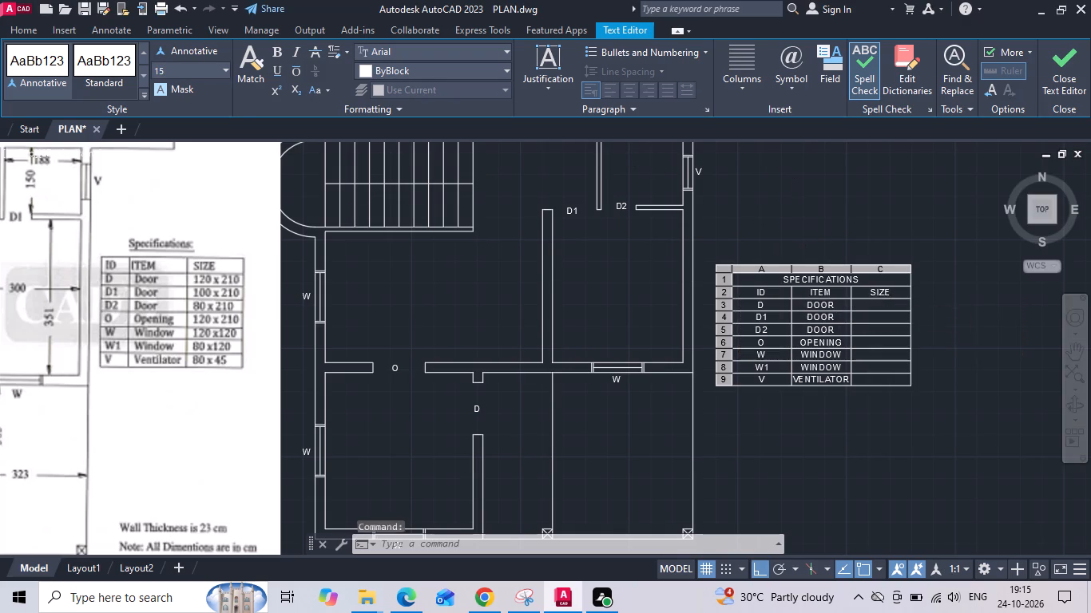
pyautogui.scroll(2, 903, 357)
pyautogui.click(844, 227)
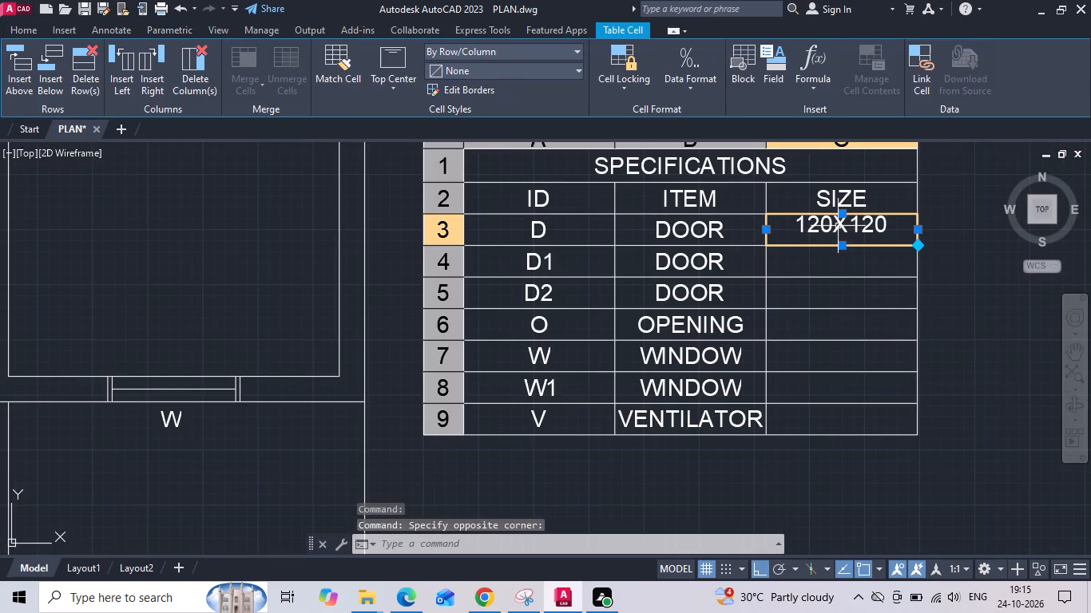
pyautogui.click(389, 90)
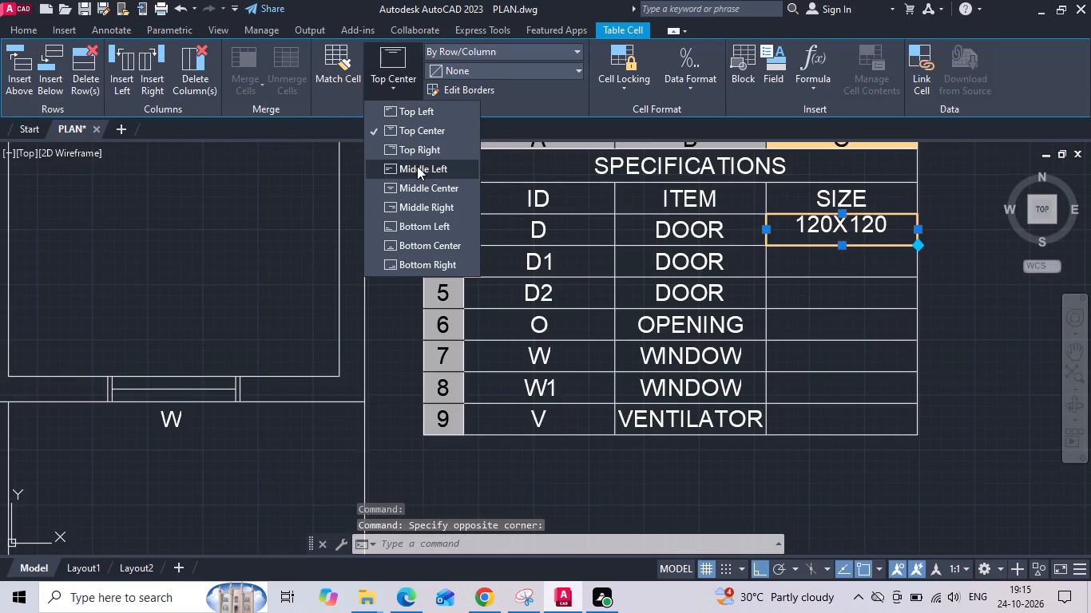
pyautogui.click(419, 182)
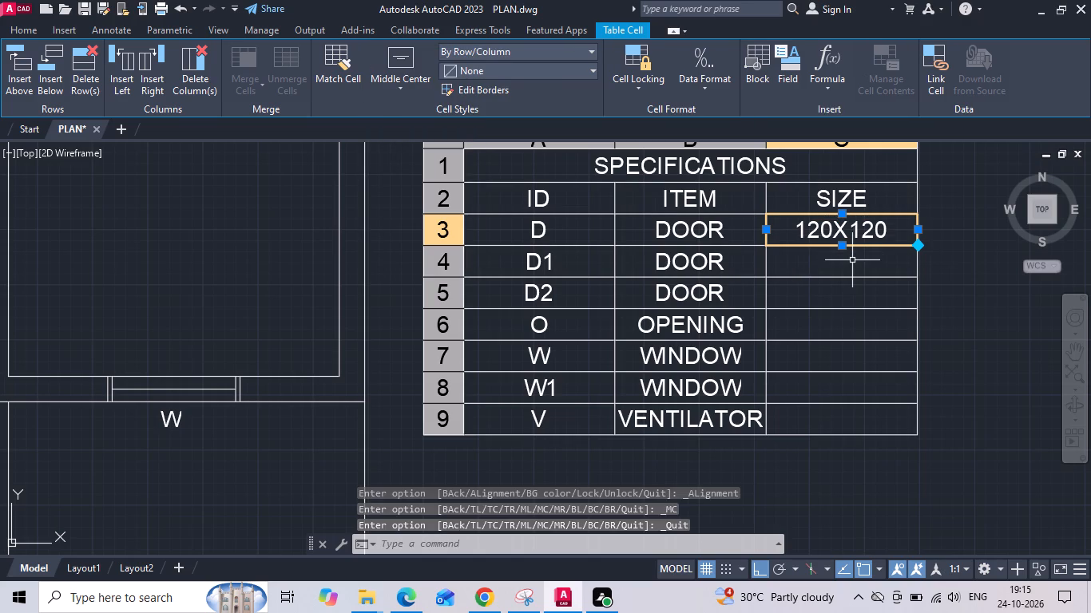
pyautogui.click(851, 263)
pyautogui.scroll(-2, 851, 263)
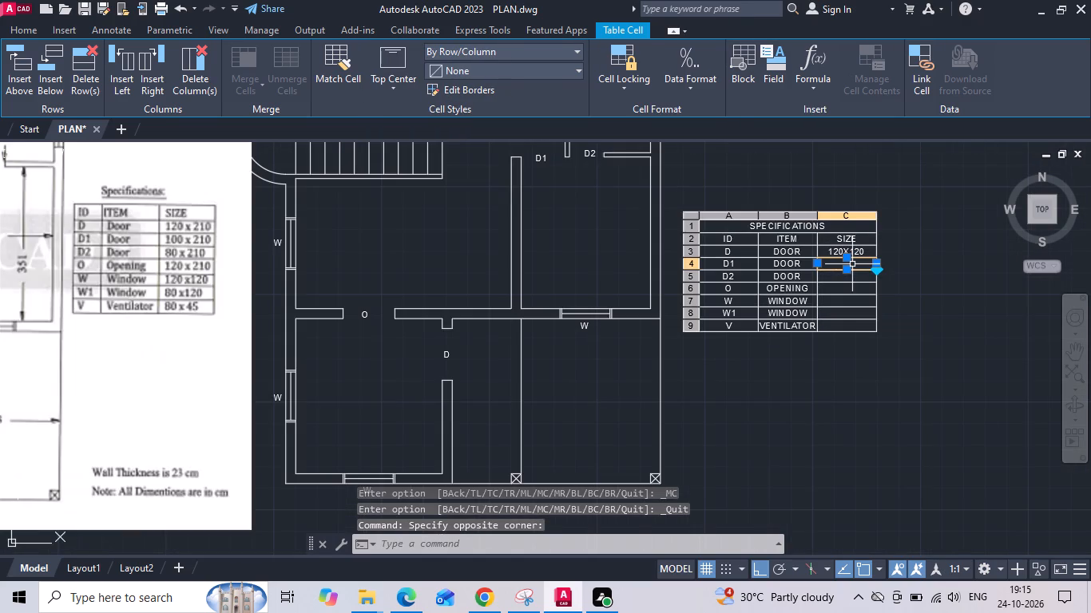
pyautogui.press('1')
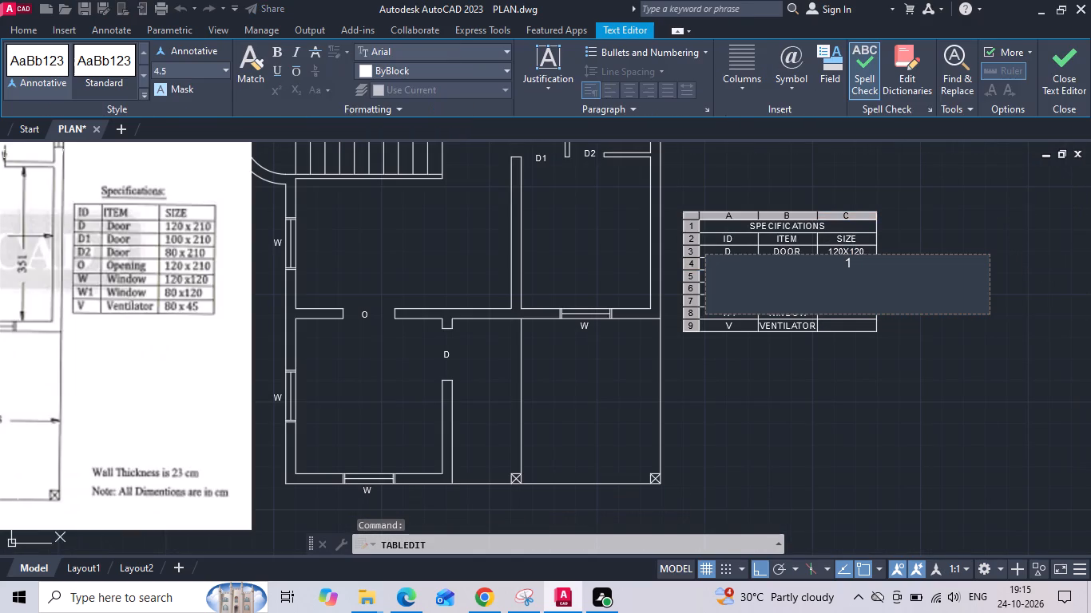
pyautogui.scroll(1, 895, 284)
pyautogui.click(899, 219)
# Correct the SIZE value of row D to 120X210.
pyautogui.scroll(1, 837, 230)
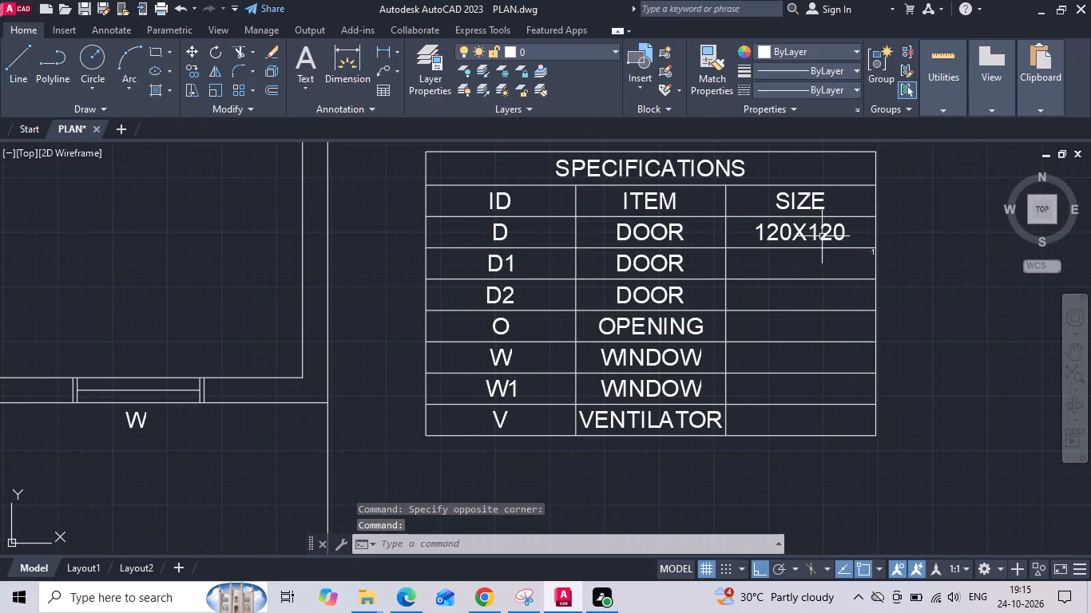
pyautogui.doubleClick(827, 228)
pyautogui.click(827, 228)
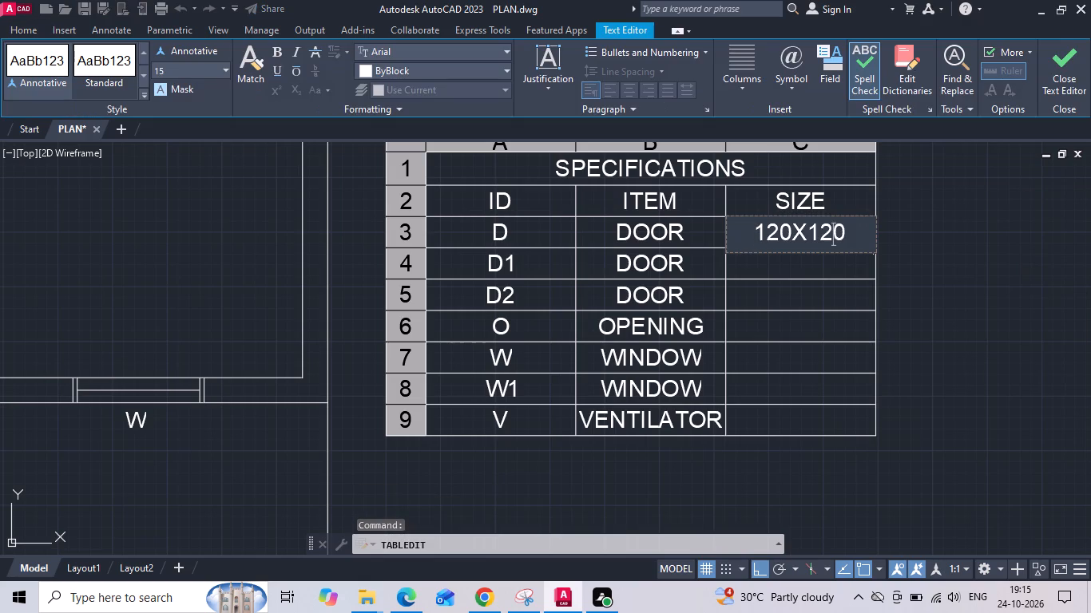
pyautogui.click(827, 232)
pyautogui.press('BackSpace')
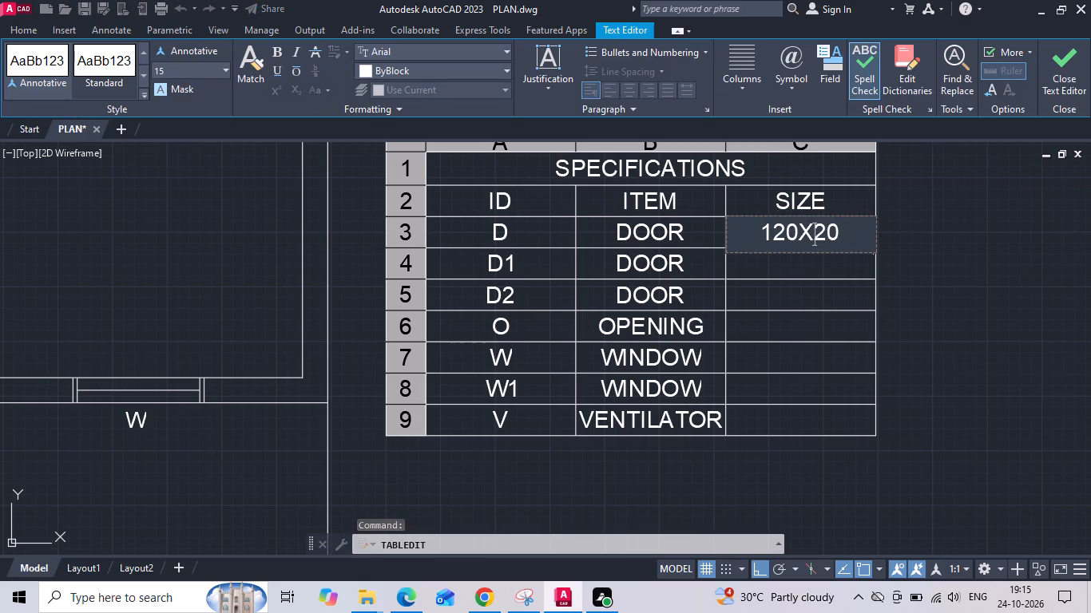
pyautogui.click(829, 231)
pyautogui.press('1')
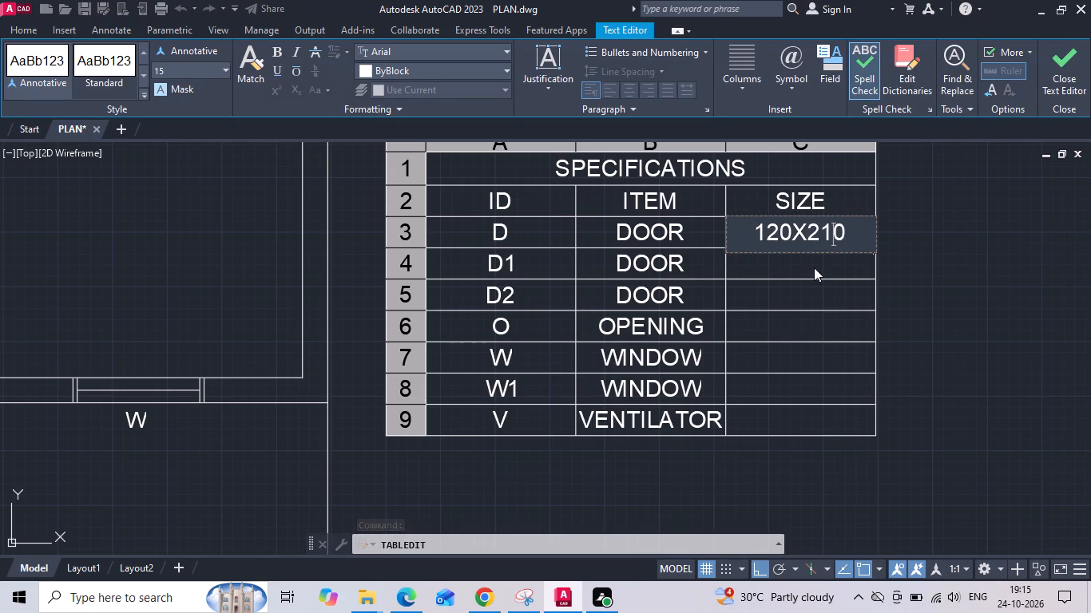
pyautogui.click(814, 267)
# Enter 100X210 in the SIZE cell of row D1, changing the cell's data type to suit the entry.
pyautogui.click(814, 267)
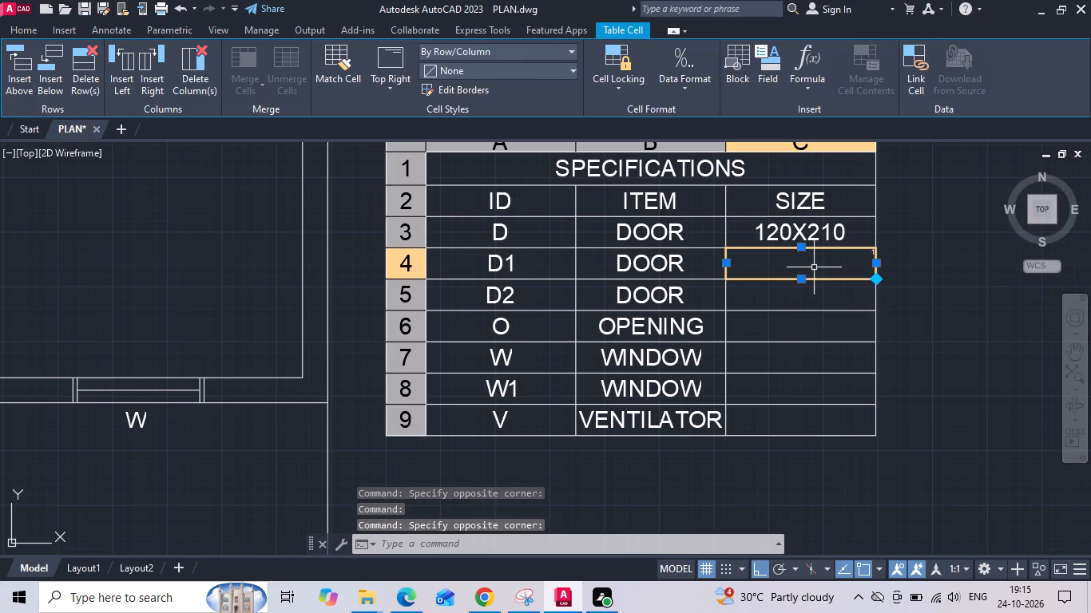
pyautogui.scroll(-3, 814, 267)
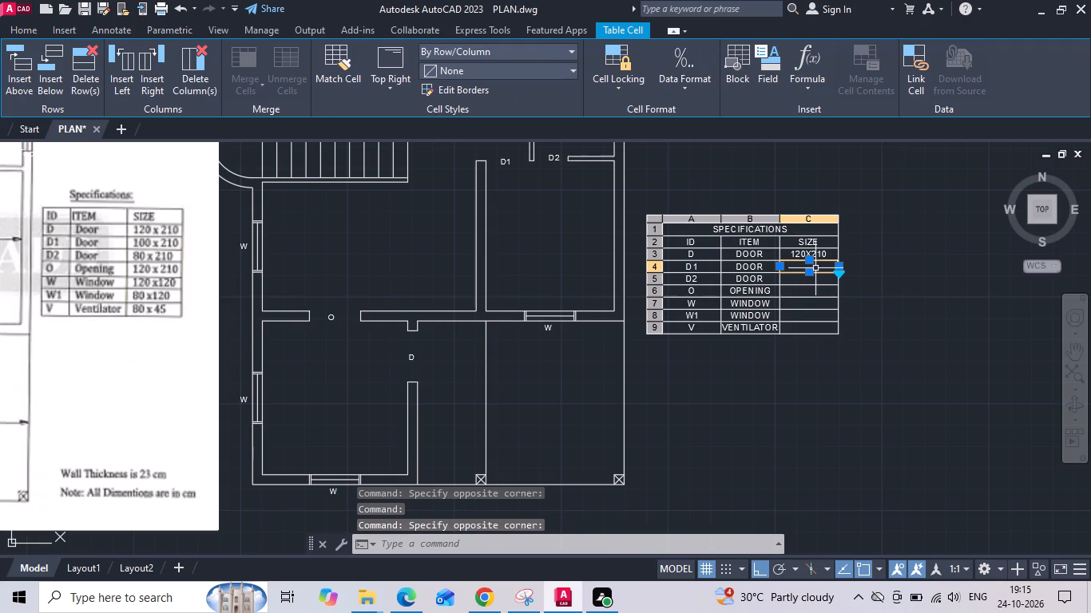
pyautogui.write('100')
pyautogui.write('X210')
pyautogui.hotkey('ctrl', 'a')
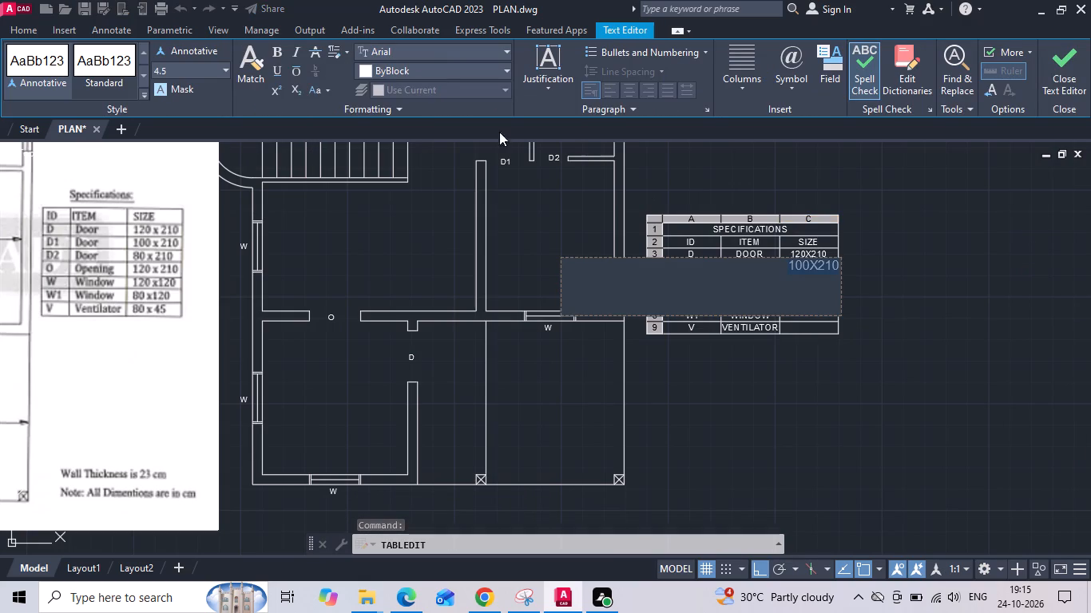
pyautogui.click(174, 70)
pyautogui.write('15')
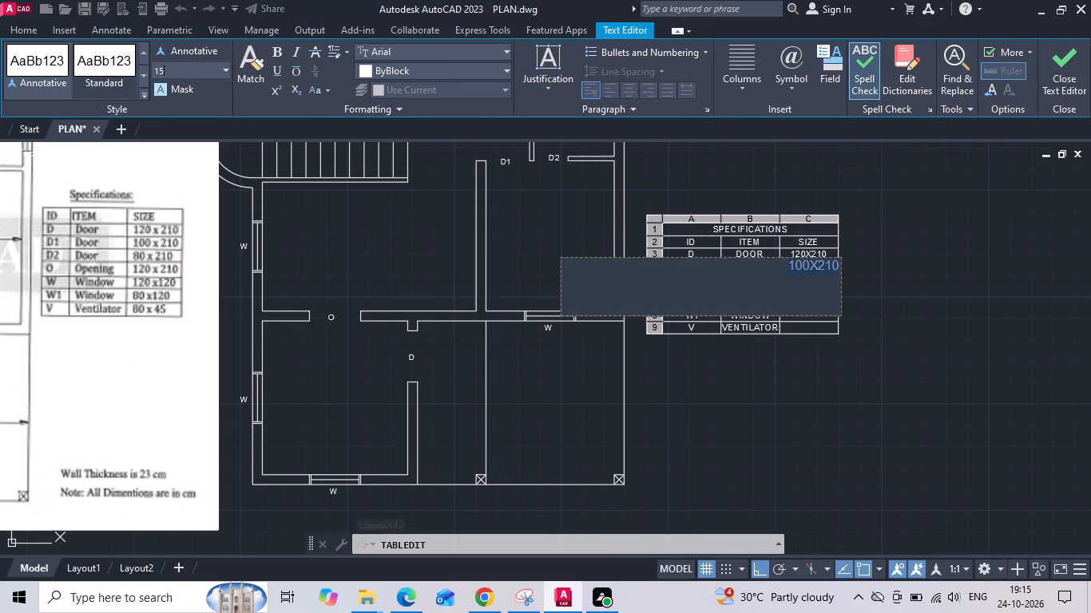
pyautogui.press('Return')
pyautogui.click(734, 405)
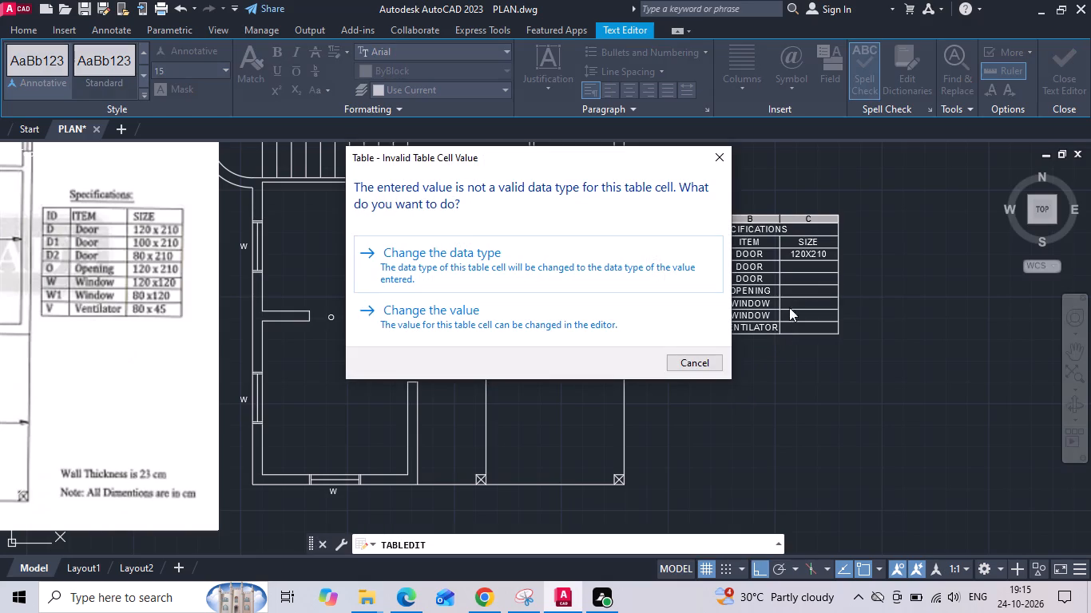
pyautogui.click(621, 277)
# Set the text height of the 100X210 entry in row D1 to 15.
pyautogui.scroll(3, 827, 255)
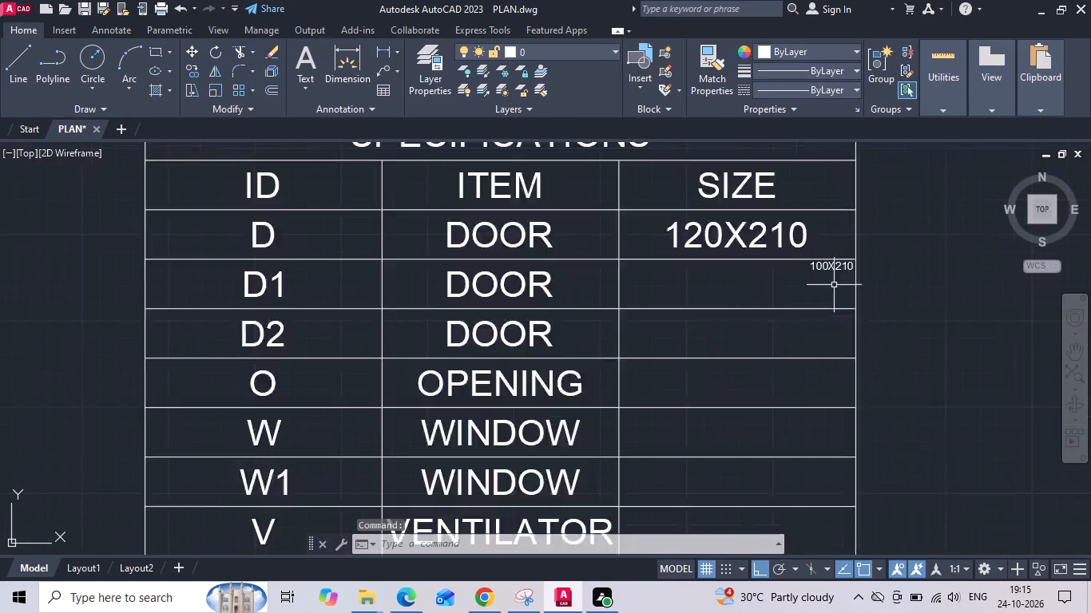
pyautogui.scroll(1, 834, 285)
pyautogui.click(826, 260)
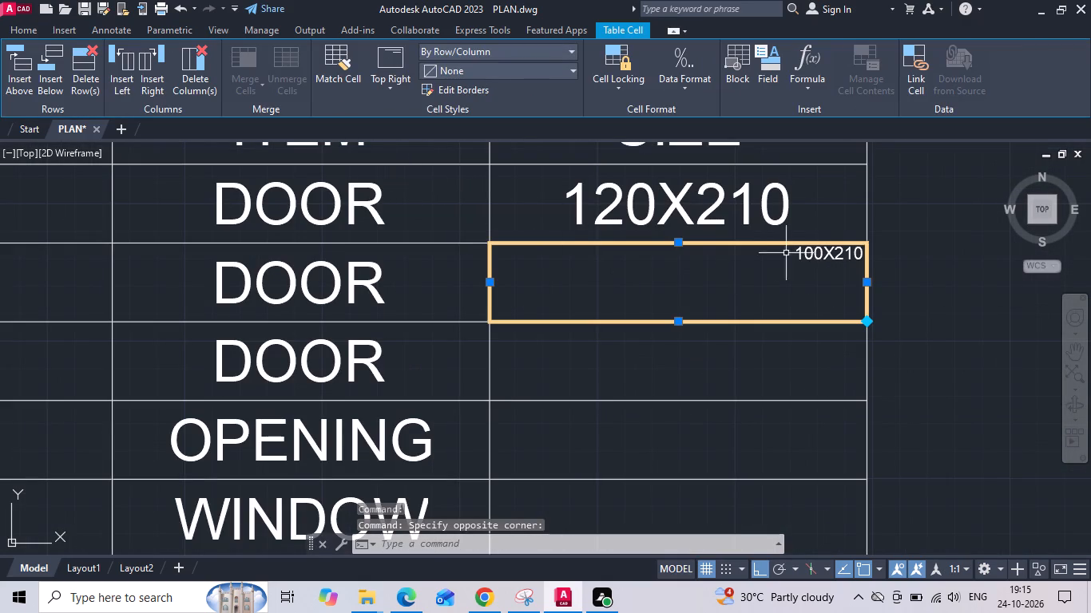
pyautogui.doubleClick(793, 254)
pyautogui.hotkey('ctrl', 'a')
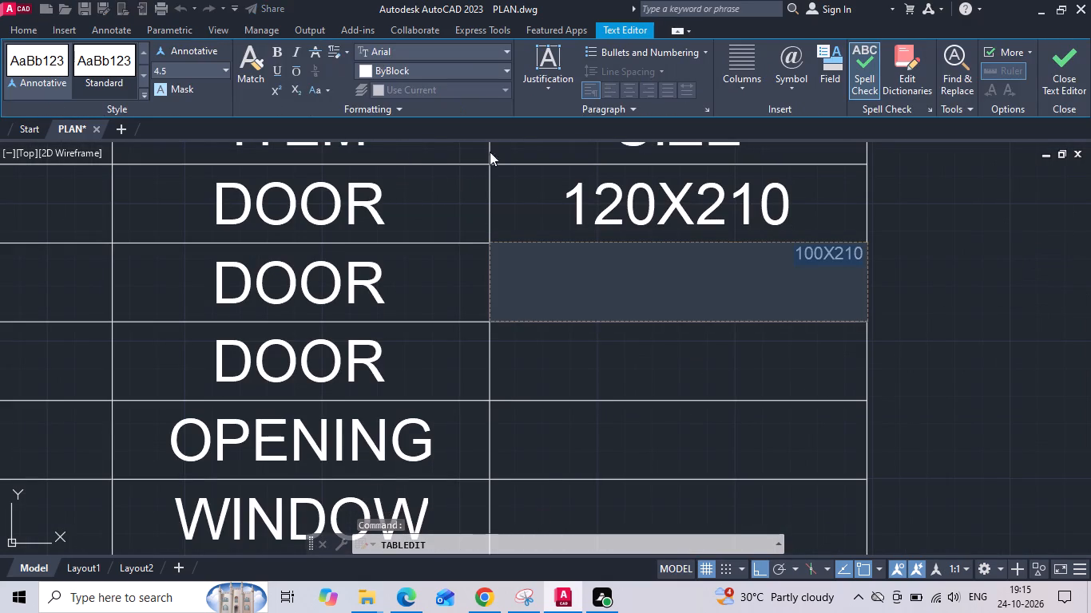
pyautogui.click(197, 75)
pyautogui.write('15')
pyautogui.press('Return')
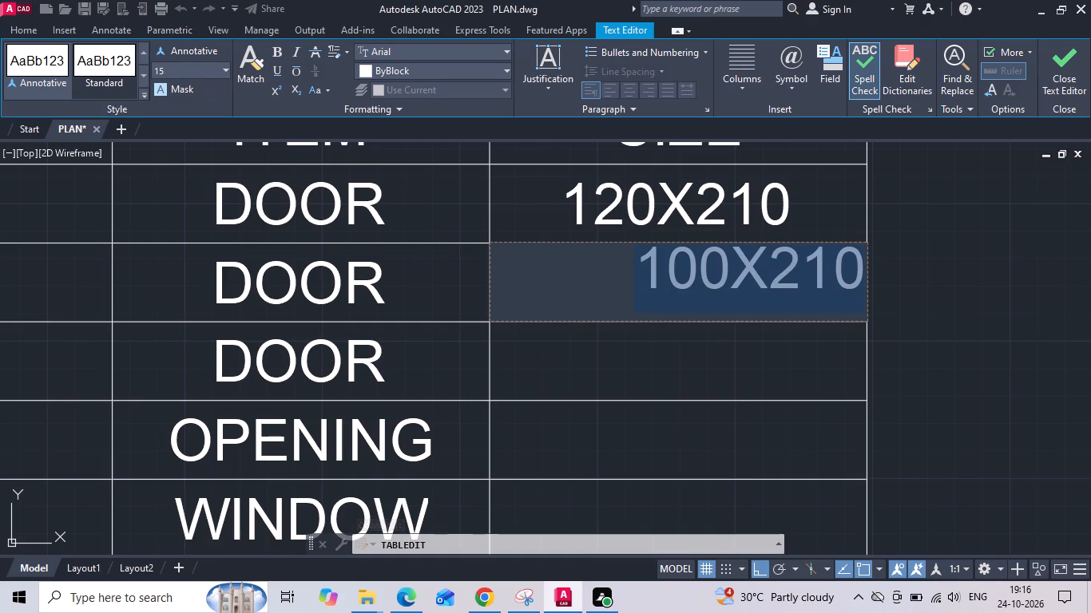
pyautogui.click(607, 361)
# Set the SIZE cell of row D1 to Middle Center alignment.
pyautogui.click(666, 282)
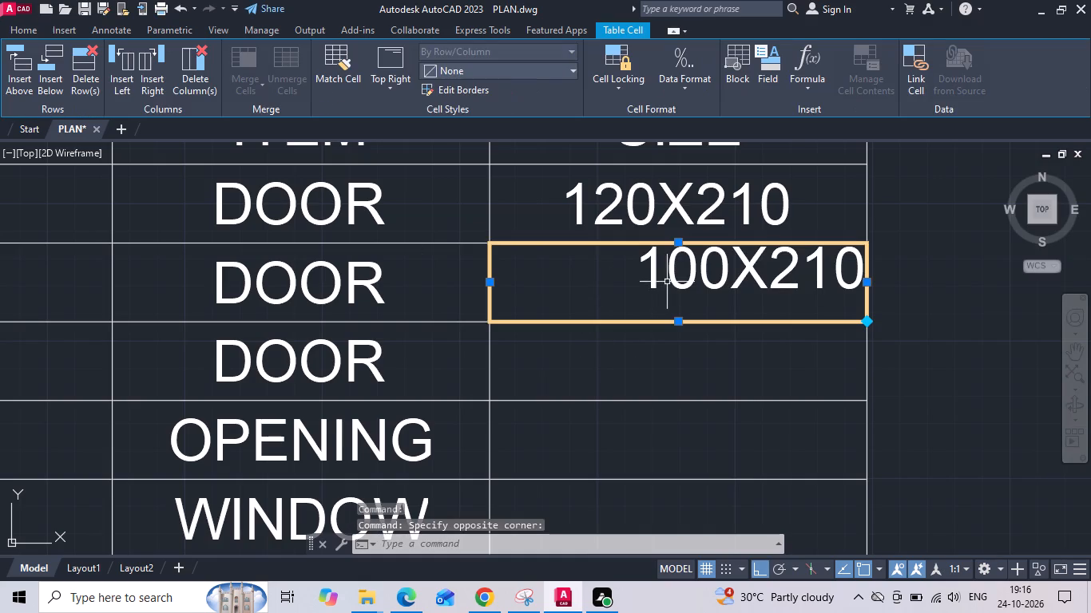
pyautogui.click(379, 85)
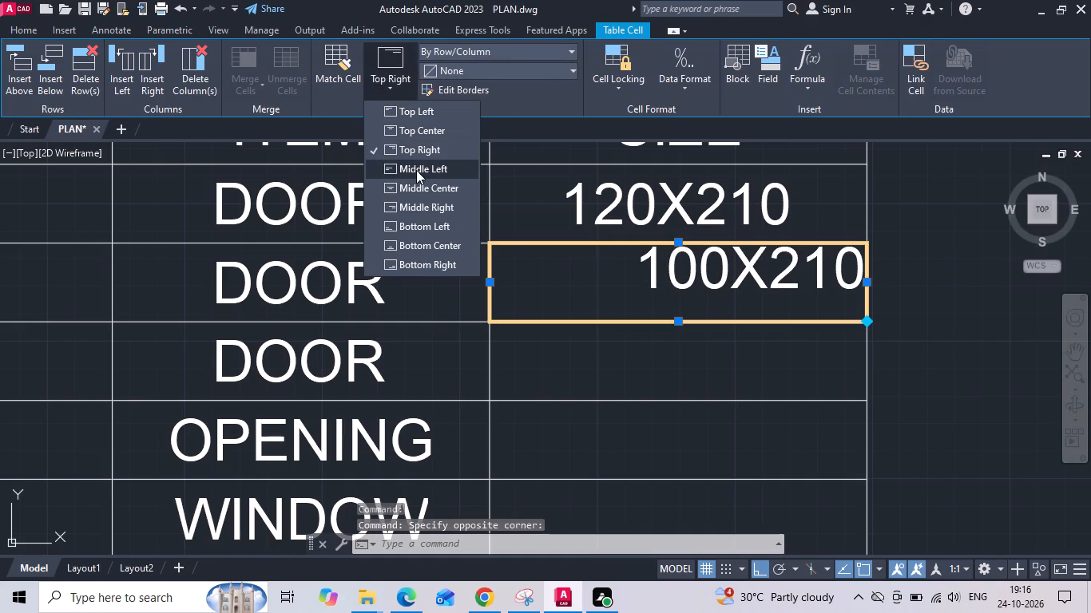
pyautogui.click(418, 182)
pyautogui.scroll(-2, 734, 267)
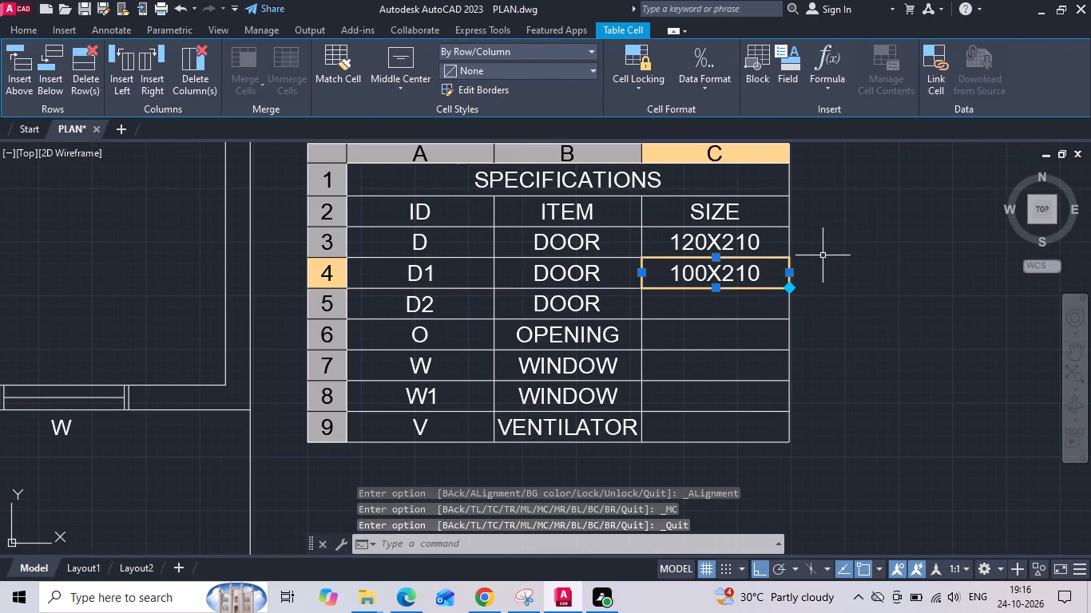
pyautogui.moveTo(825, 255); pyautogui.dragTo(832, 255)
pyautogui.moveTo(753, 330); pyautogui.dragTo(853, 311, button='middle')
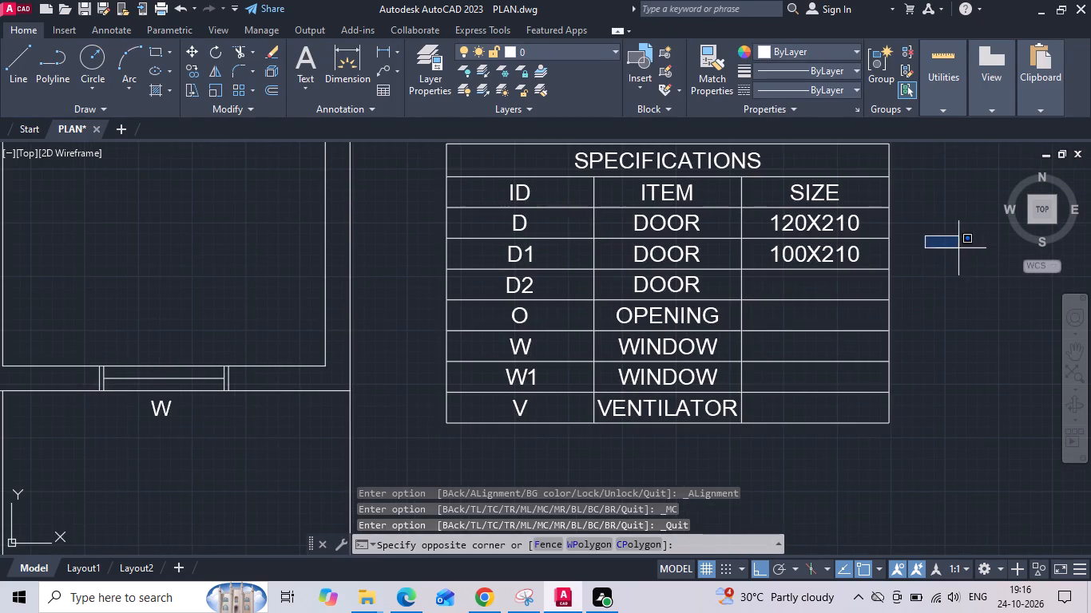
pyautogui.click(958, 246)
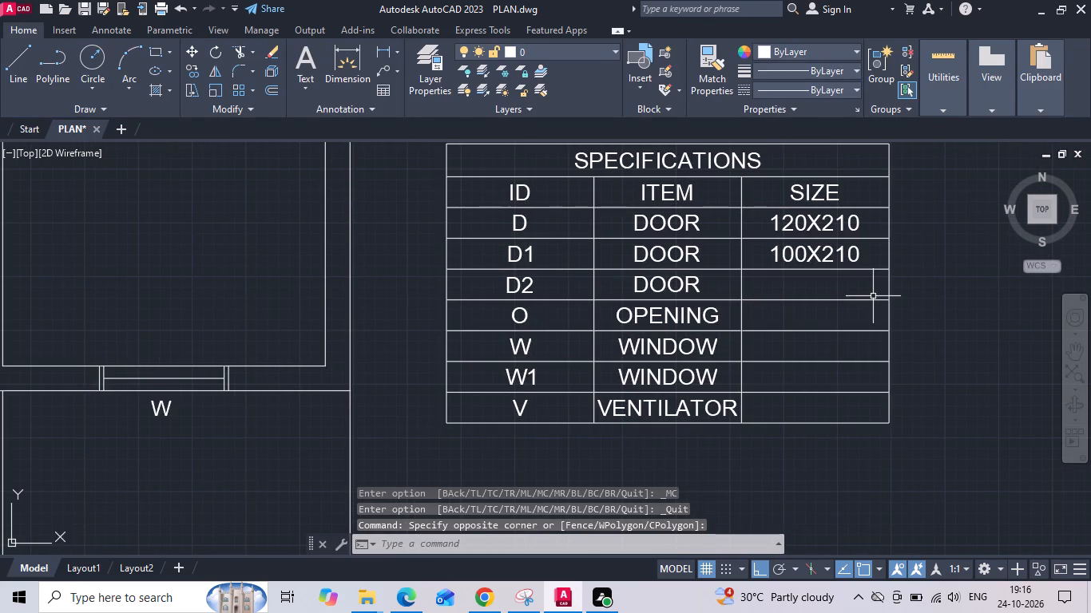
# Enter 80X210 in the SIZE cell of row D2 with a text height of 15.
pyautogui.scroll(-2, 807, 287)
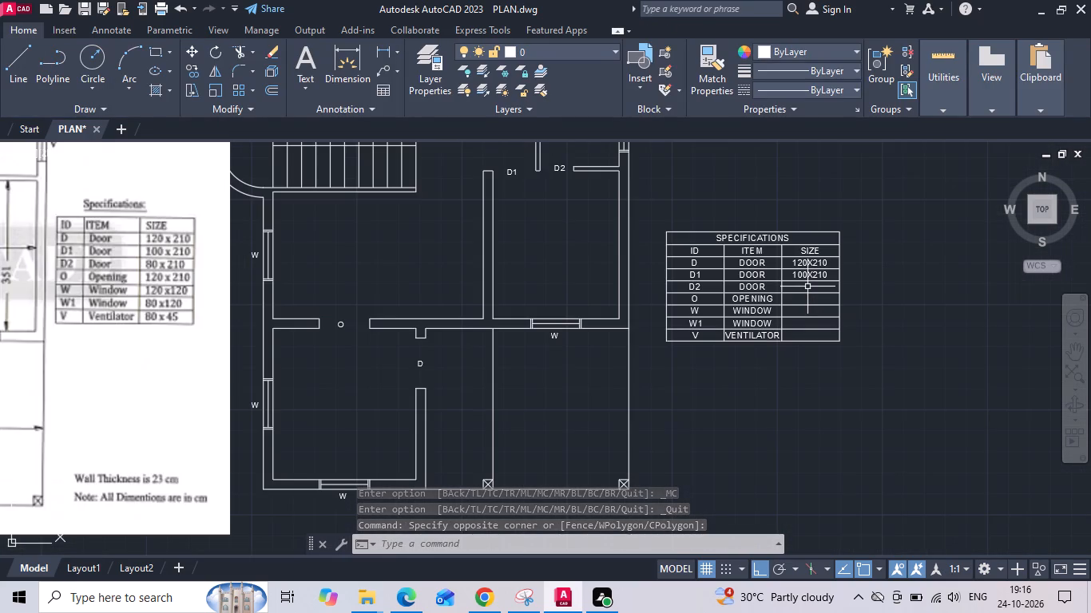
pyautogui.click(807, 287)
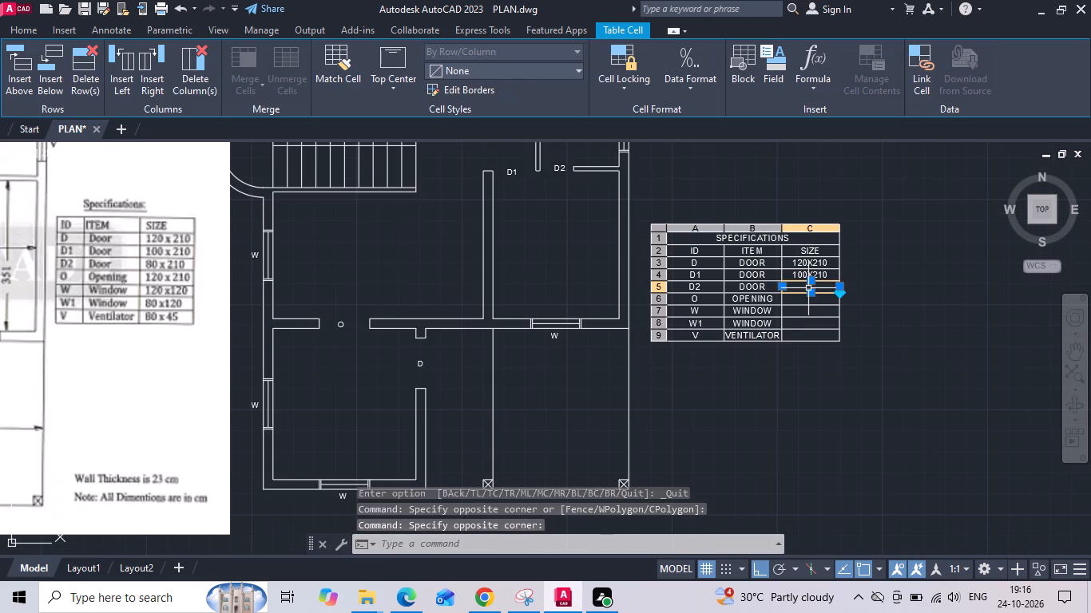
pyautogui.write('80')
pyautogui.write('X210')
pyautogui.hotkey('ctrl', 'a')
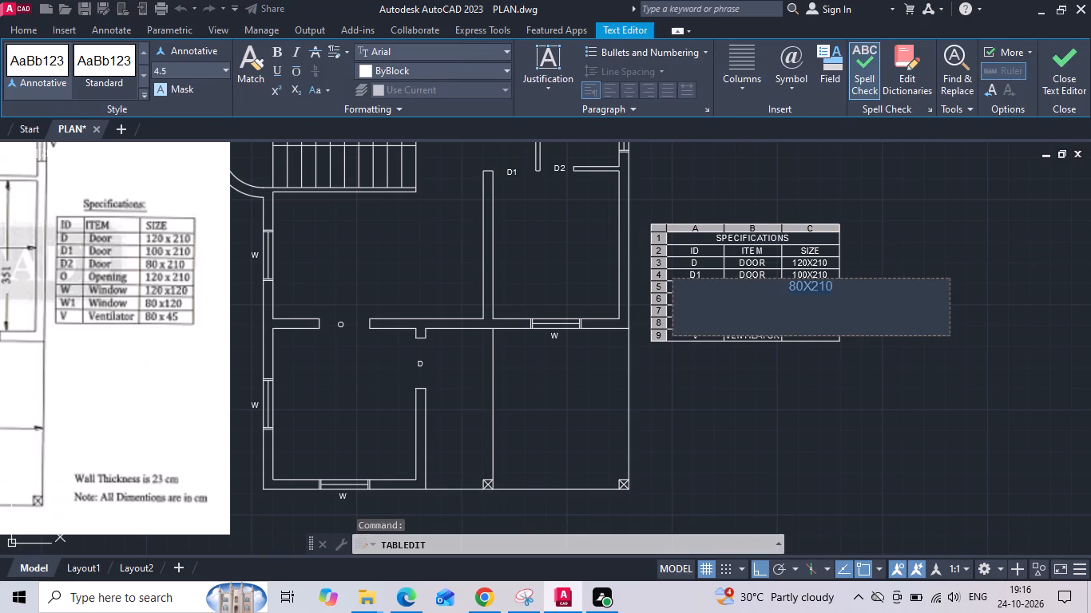
pyautogui.click(202, 65)
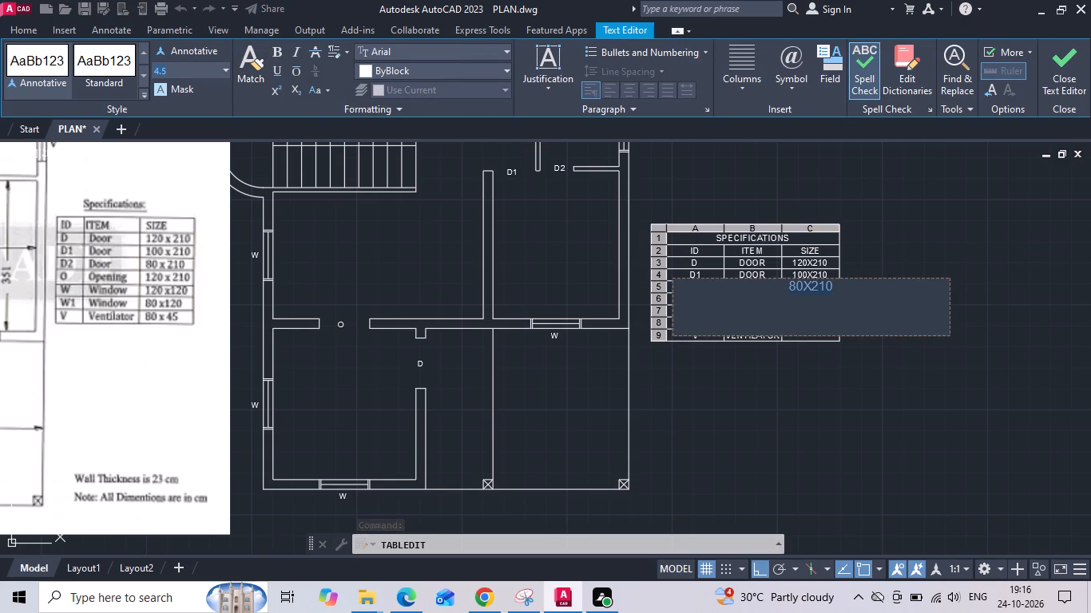
pyautogui.write('15')
pyautogui.press('Return')
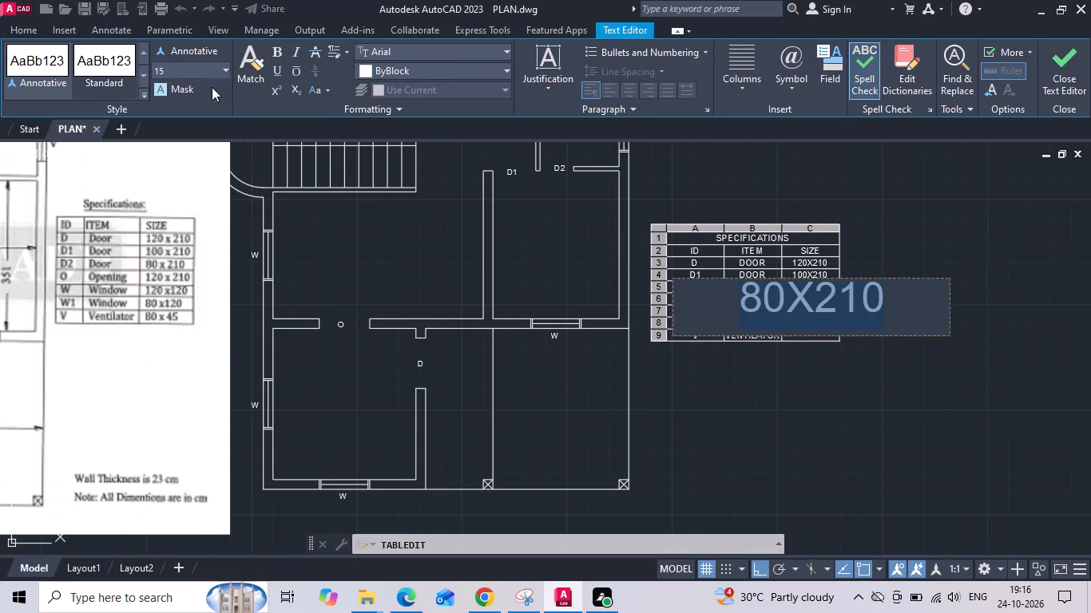
pyautogui.click(674, 371)
# Set the SIZE cell of row D2 to Middle Center alignment.
pyautogui.scroll(1, 781, 286)
pyautogui.click(816, 286)
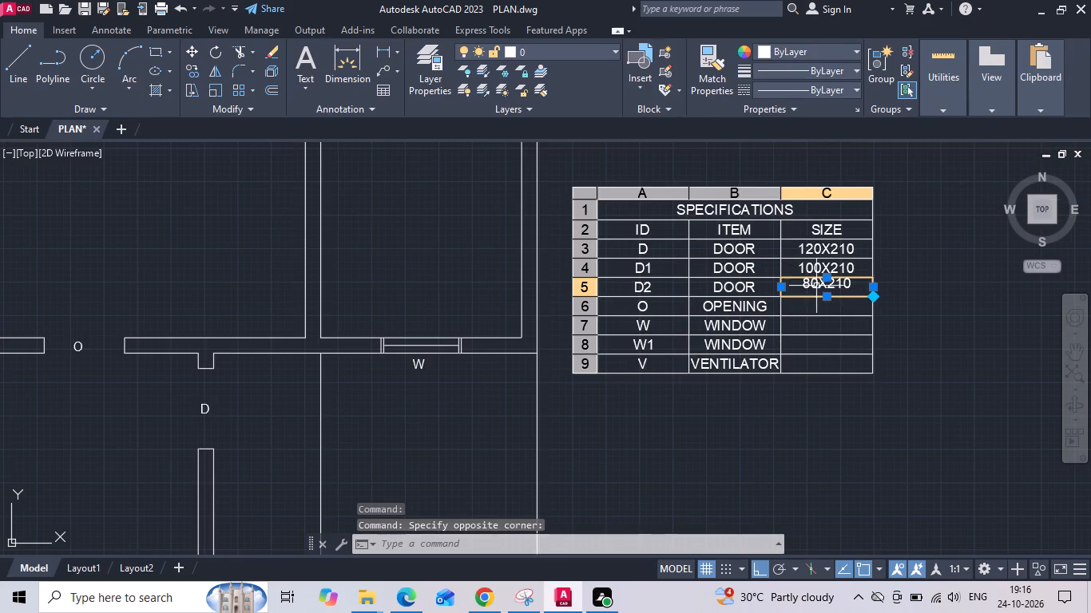
pyautogui.click(397, 89)
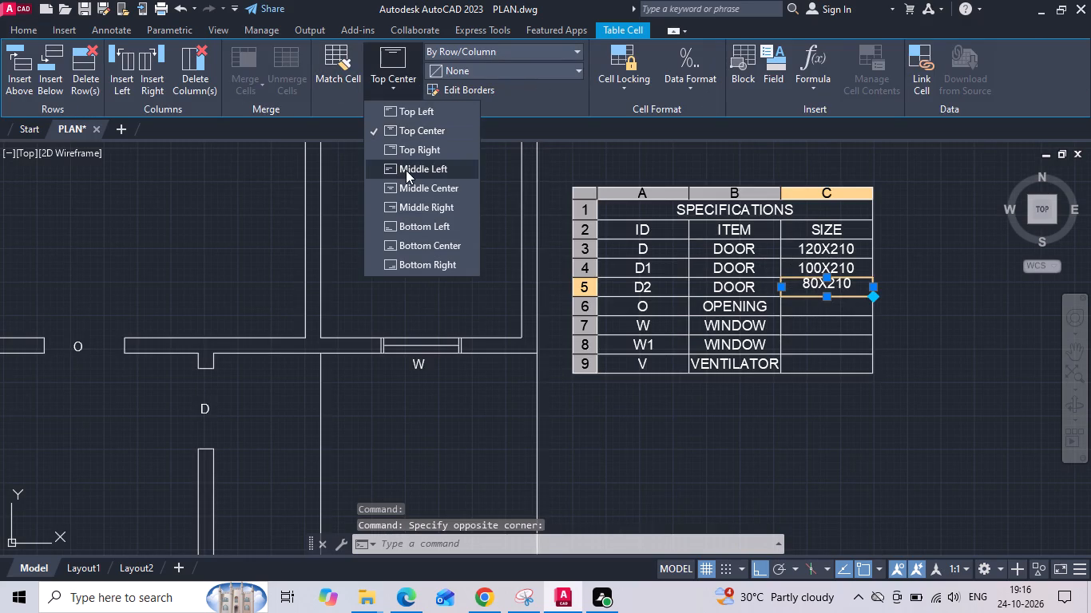
pyautogui.click(411, 191)
pyautogui.click(772, 395)
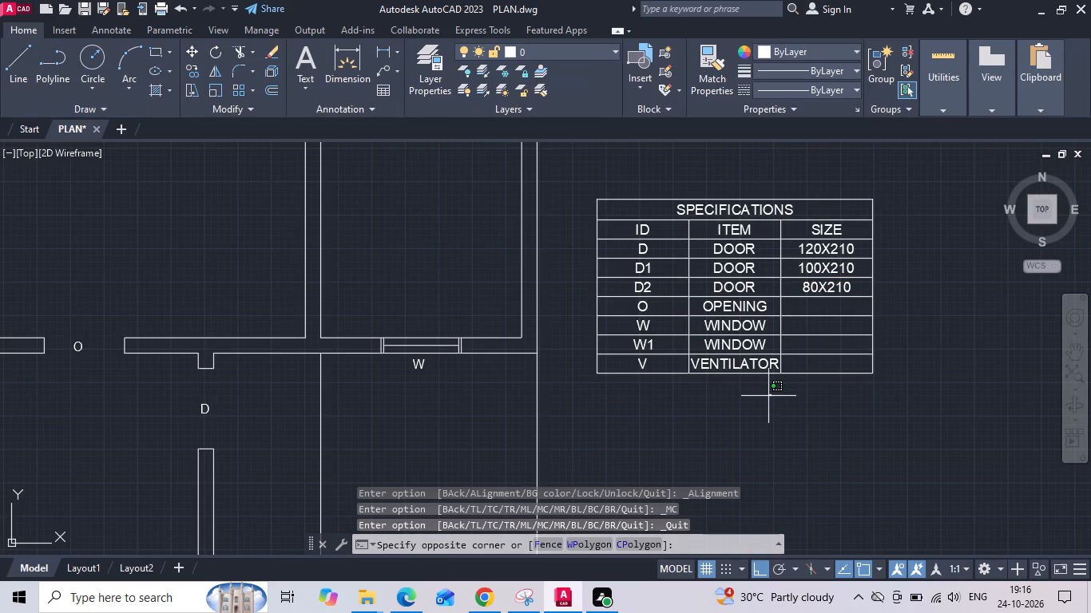
pyautogui.scroll(-1, 768, 396)
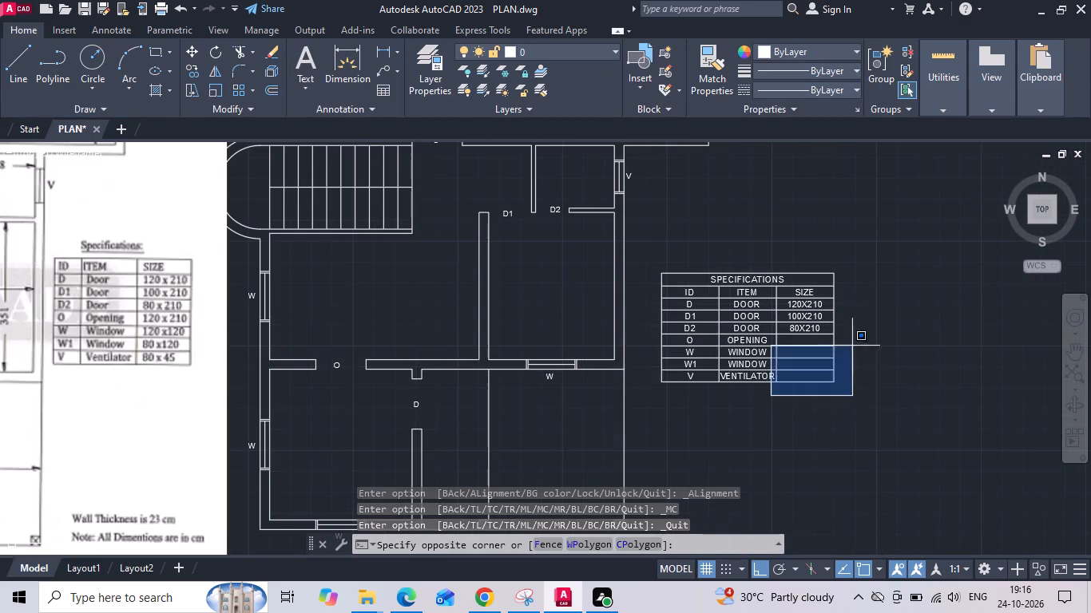
pyautogui.scroll(2, 852, 345)
pyautogui.click(752, 473)
# Enter 120X210 in the SIZE cell of row O with a text height of 15.
pyautogui.click(714, 333)
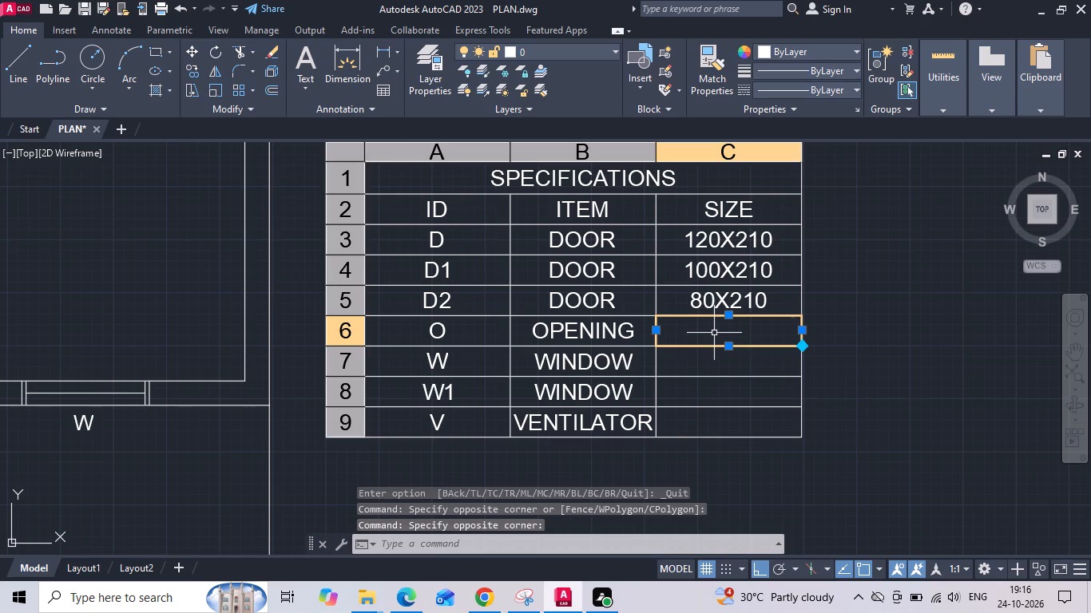
pyautogui.write('120X210')
pyautogui.hotkey('ctrl', 'a')
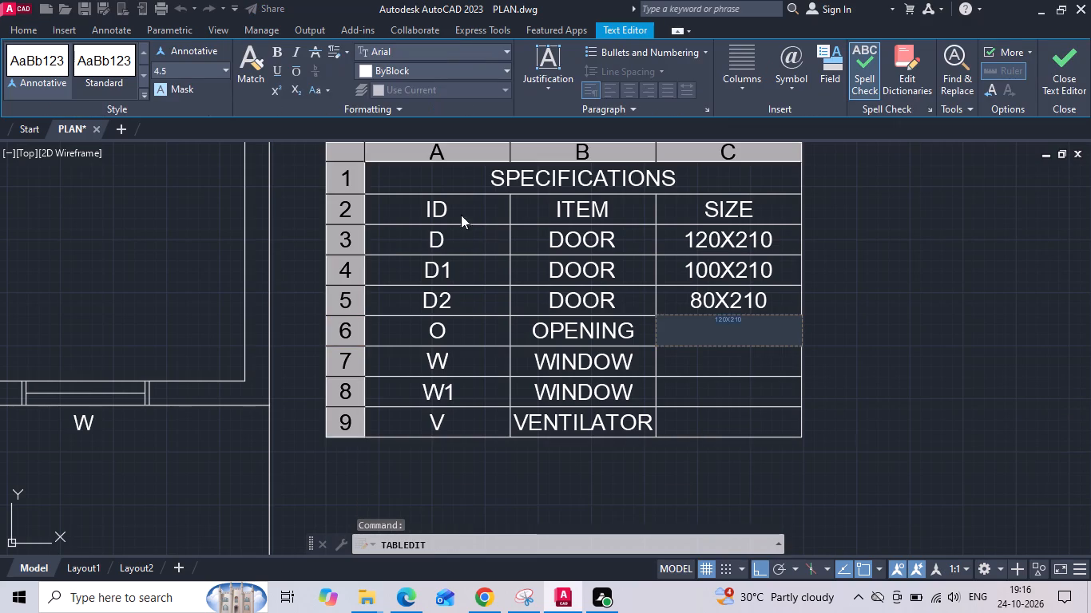
pyautogui.click(173, 73)
pyautogui.write('15')
pyautogui.press('Return')
pyautogui.click(865, 272)
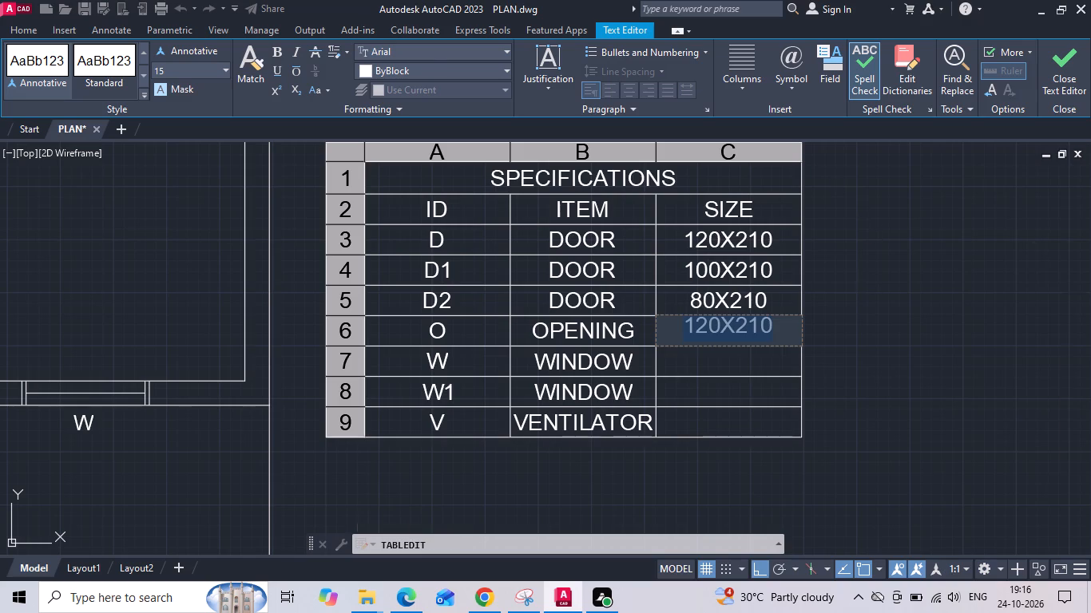
# Set the SIZE cell of row O to Middle Center alignment.
pyautogui.click(738, 332)
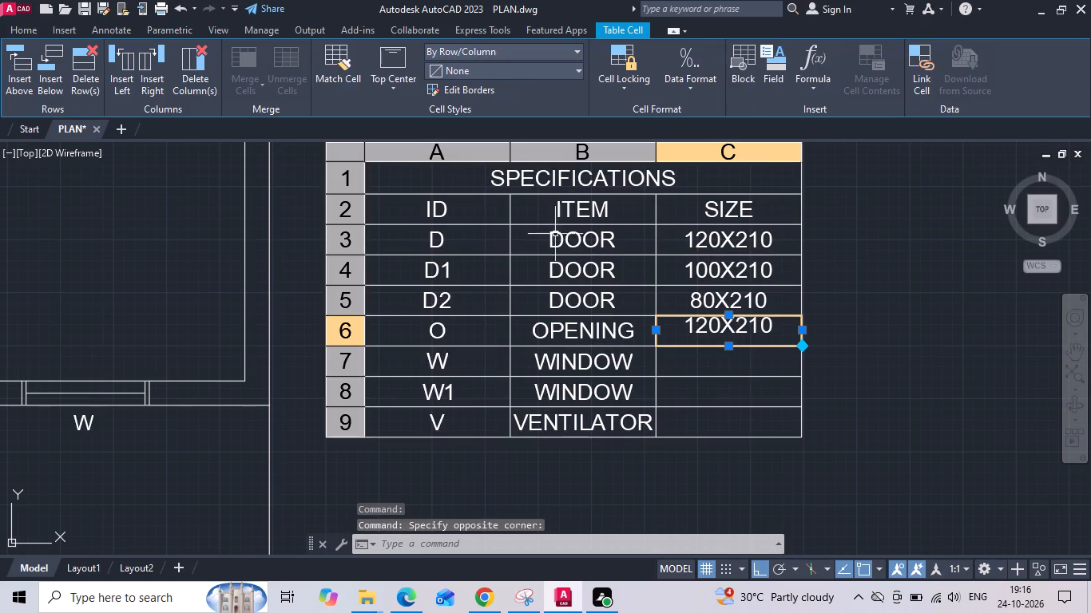
pyautogui.click(397, 93)
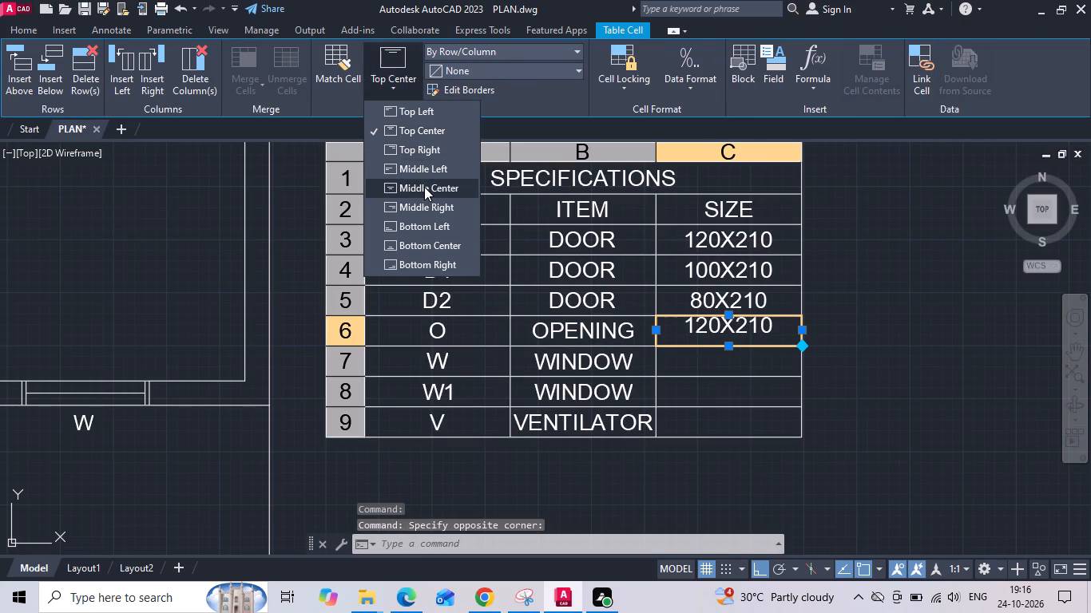
pyautogui.click(424, 187)
# Enter 120X120 in the SIZE cell of row W with a text height of 15.
pyautogui.click(704, 363)
pyautogui.scroll(-1, 704, 363)
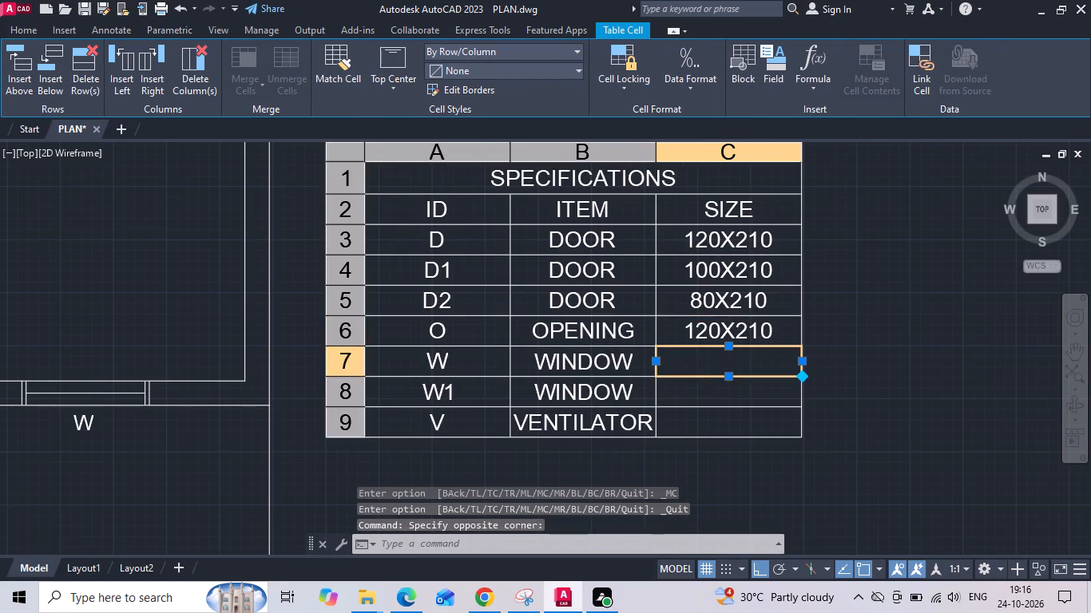
pyautogui.scroll(-1, 704, 363)
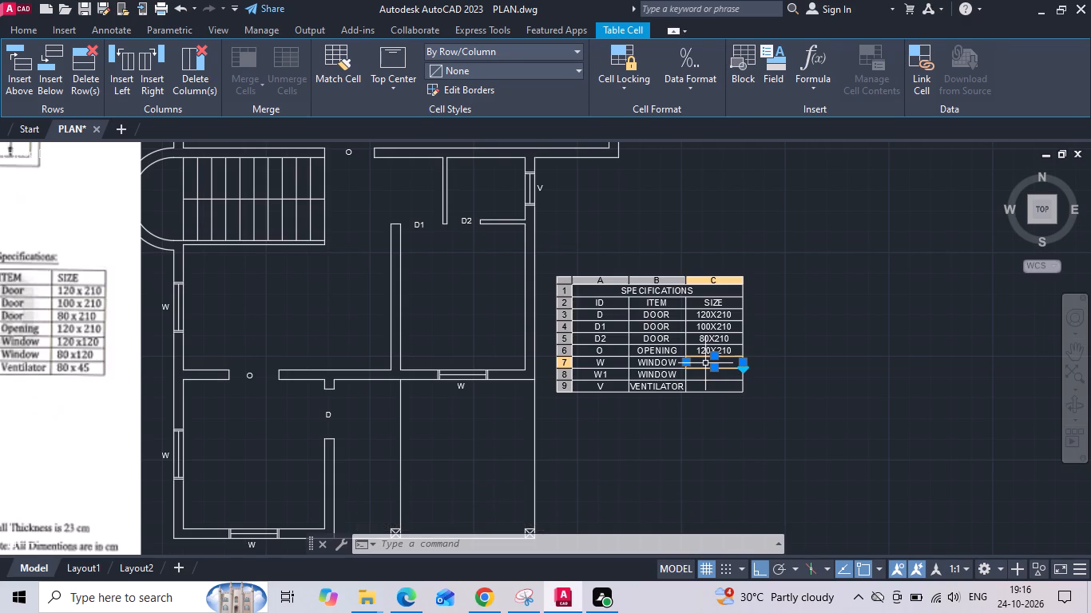
pyautogui.write('120')
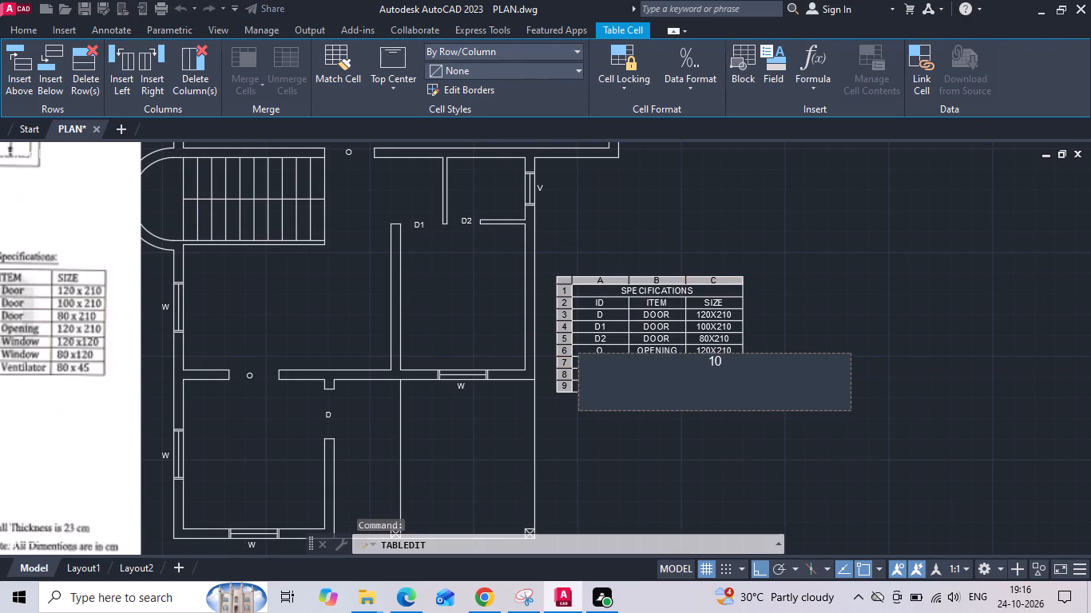
pyautogui.press('BackSpace')
pyautogui.write('20X120')
pyautogui.hotkey('ctrl', 'a')
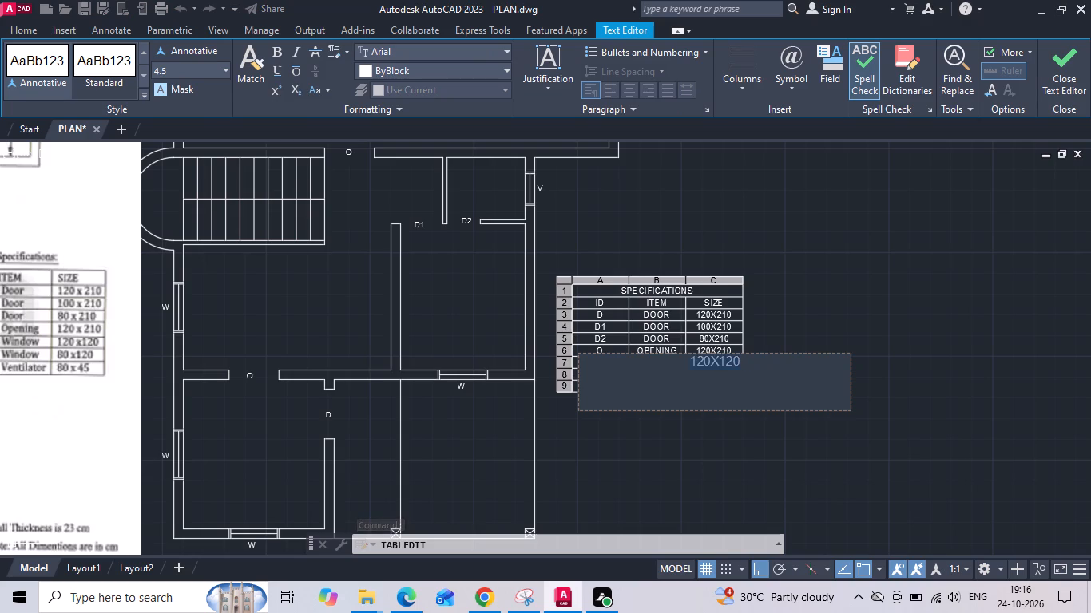
pyautogui.click(188, 70)
pyautogui.write('15')
pyautogui.press('Return')
pyautogui.click(700, 226)
# Set the SIZE cell of row W to Middle Center alignment.
pyautogui.scroll(1, 739, 338)
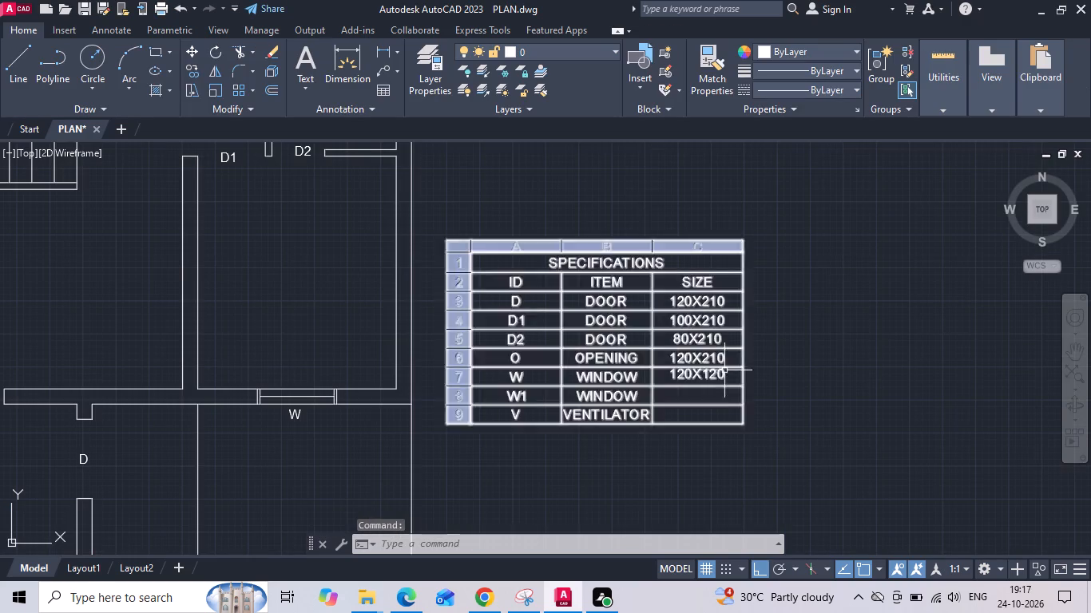
pyautogui.click(720, 378)
pyautogui.click(396, 92)
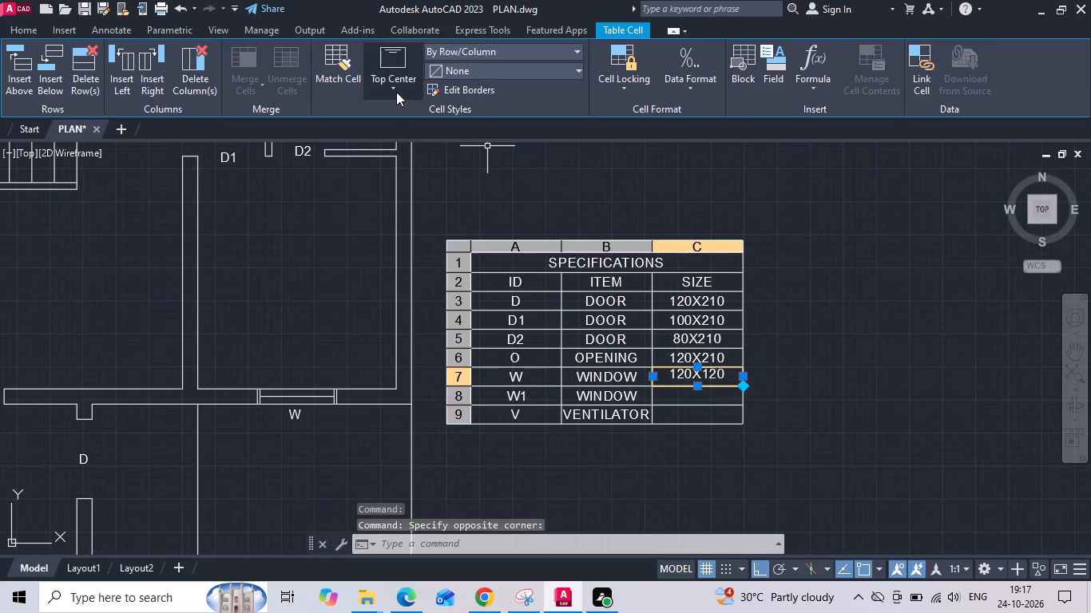
pyautogui.click(415, 193)
pyautogui.scroll(-1, 844, 282)
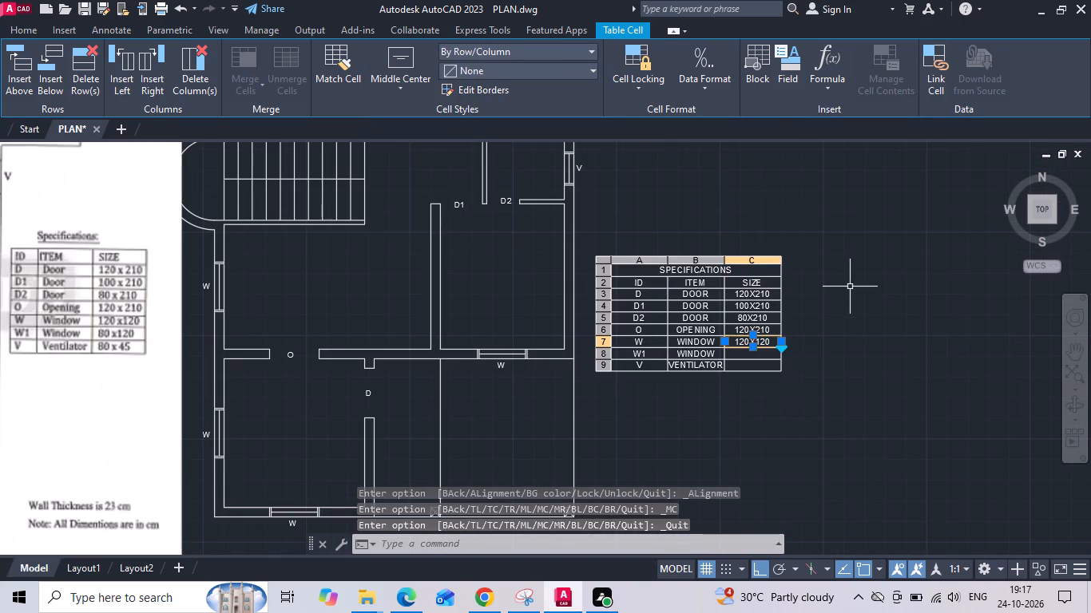
pyautogui.click(859, 320)
pyautogui.scroll(2, 769, 386)
pyautogui.click(855, 279)
# Enter 80X120 in the SIZE cell of row W1 with a text height of 15.
pyautogui.click(746, 310)
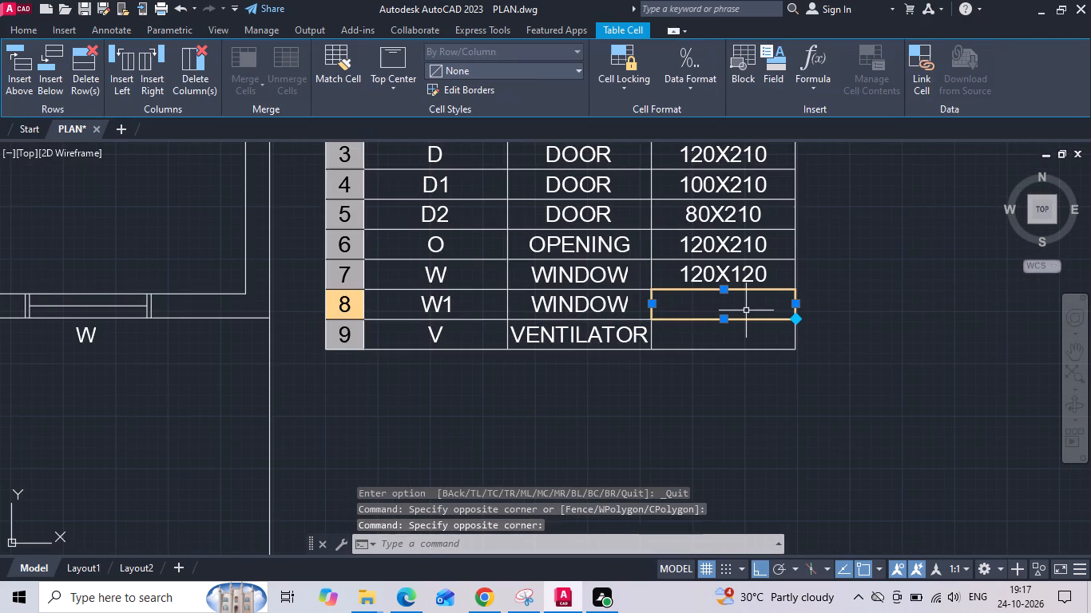
pyautogui.write('80')
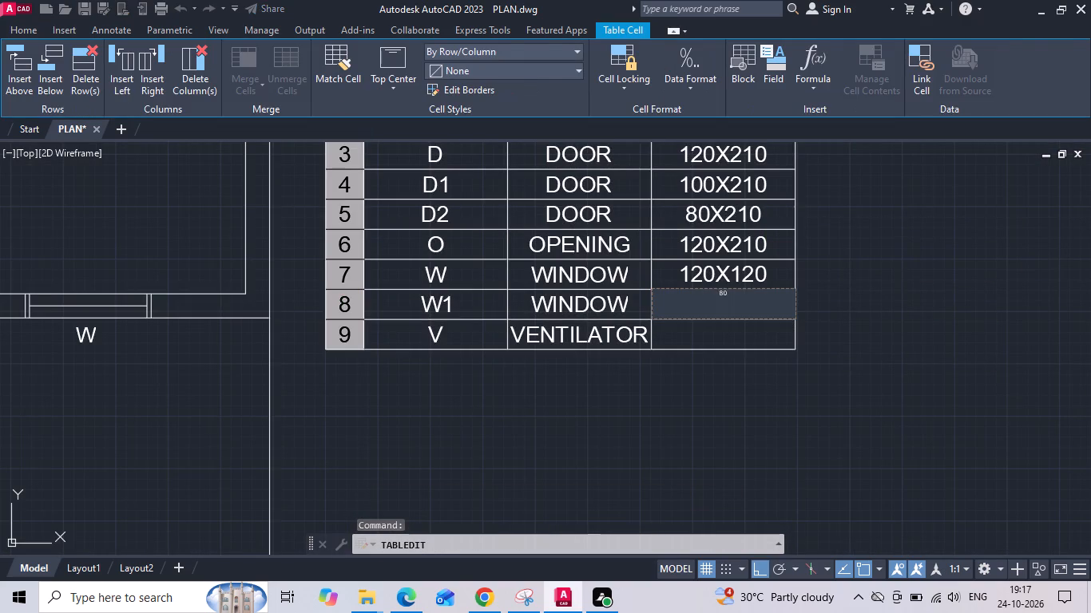
pyautogui.write('X120')
pyautogui.hotkey('ctrl', 'a')
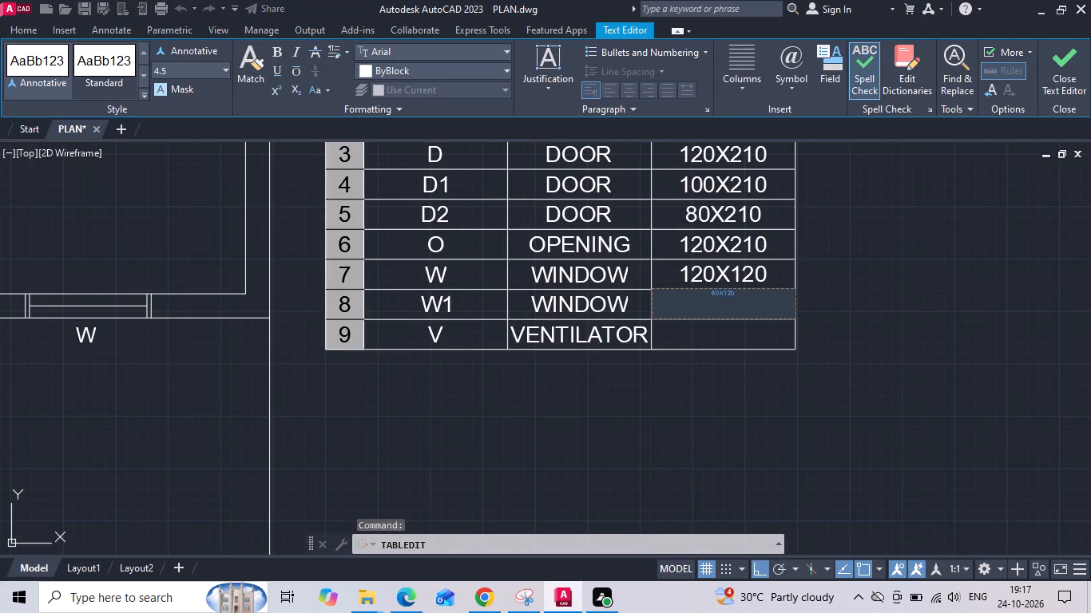
pyautogui.click(192, 76)
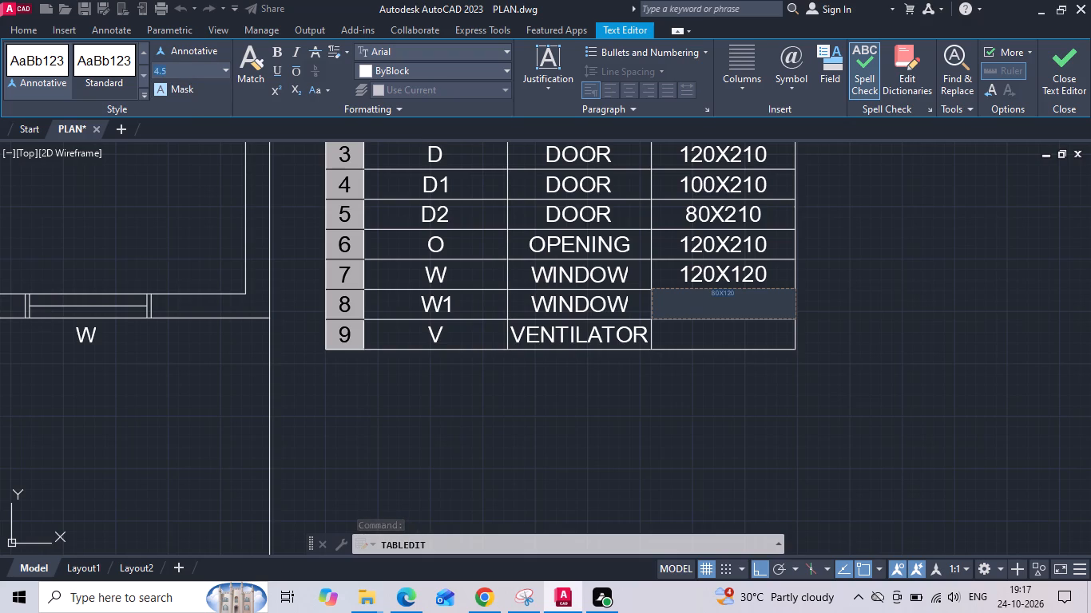
pyautogui.write('15')
pyautogui.press('Return')
pyautogui.scroll(-1, 227, 206)
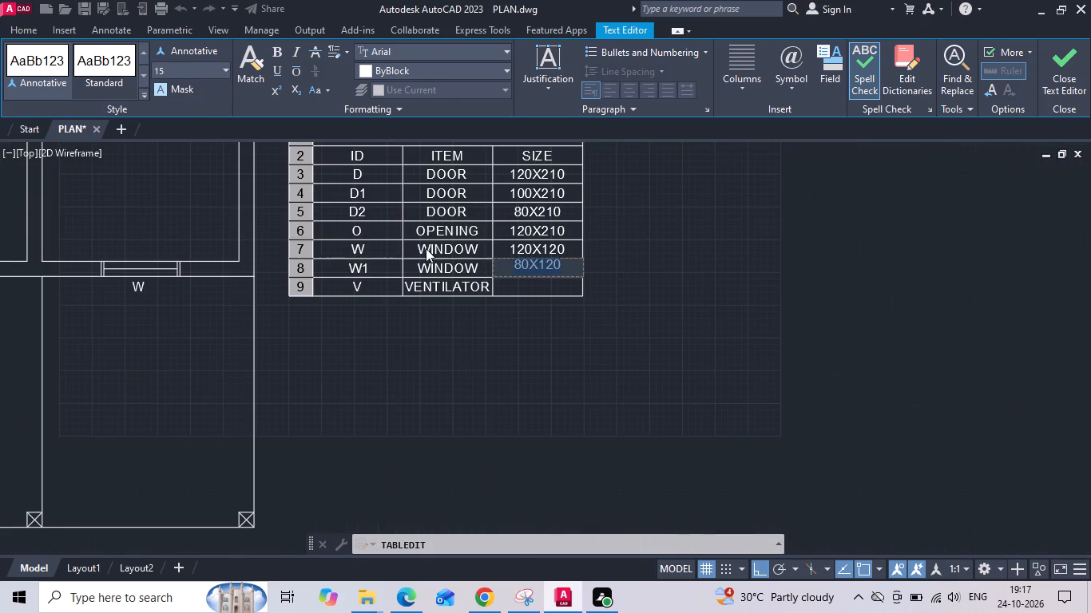
pyautogui.click(637, 246)
# Set the SIZE cell of row W1 to Middle Center alignment.
pyautogui.scroll(2, 538, 246)
pyautogui.click(502, 290)
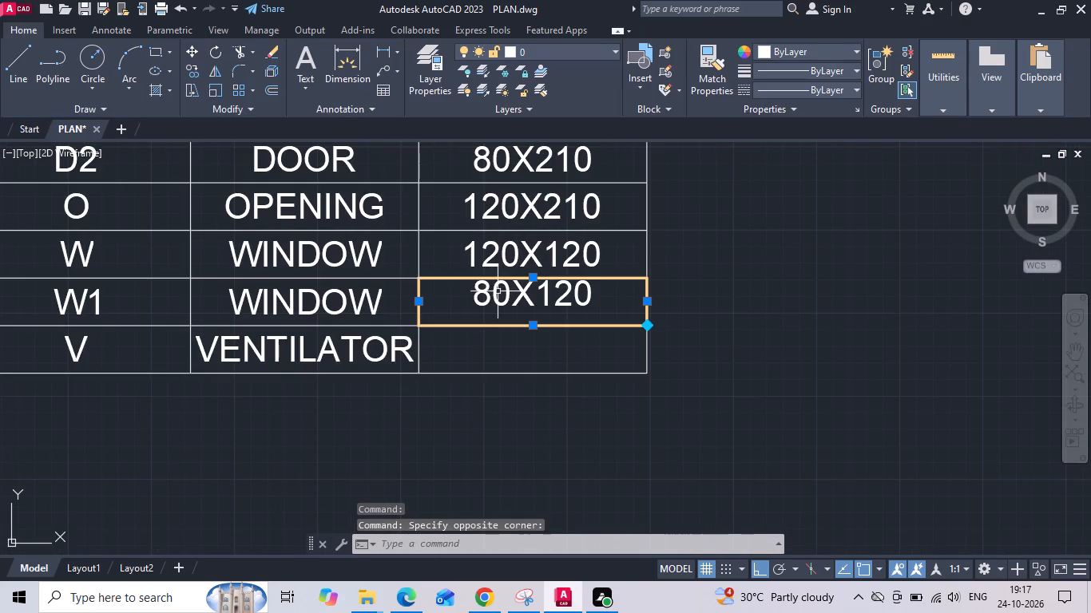
pyautogui.click(389, 92)
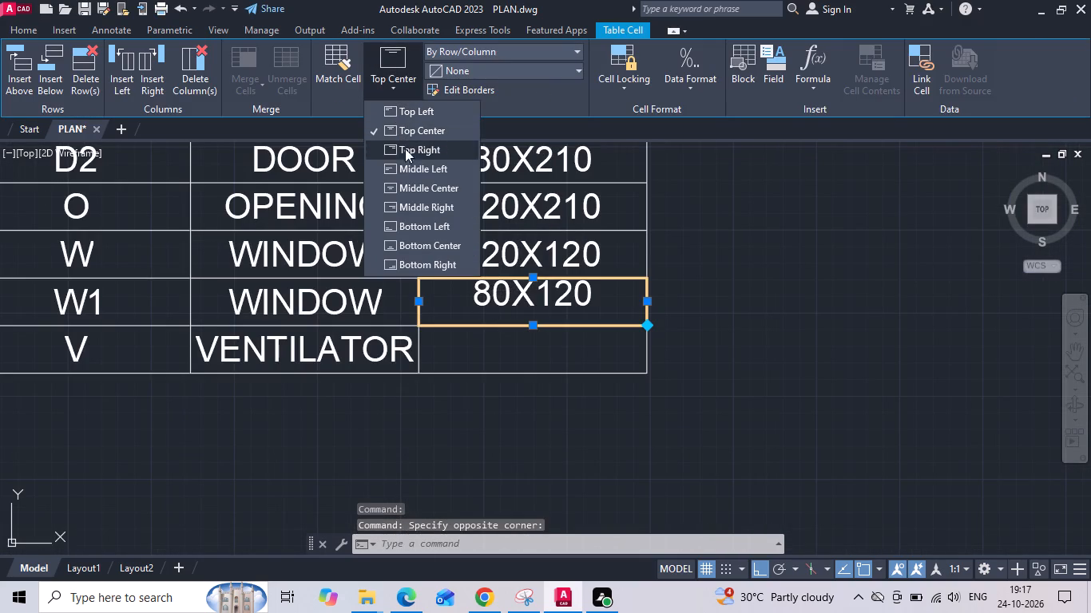
pyautogui.click(407, 185)
pyautogui.click(788, 293)
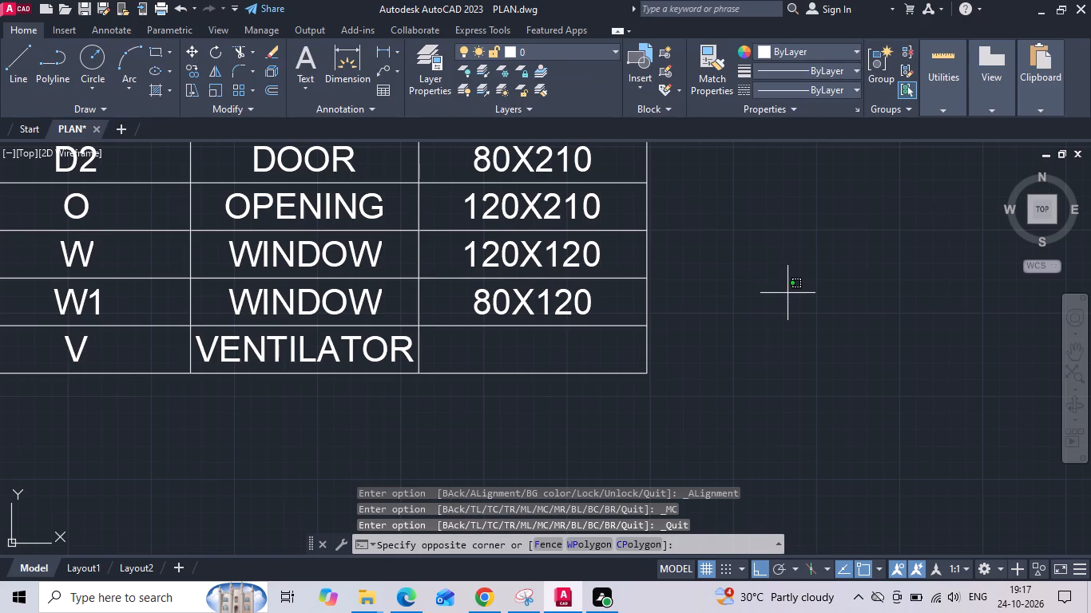
pyautogui.scroll(-1, 788, 293)
pyautogui.press('Escape')
# Enter 80X45 in the SIZE cell of row V with a text height of 15.
pyautogui.scroll(-2, 788, 293)
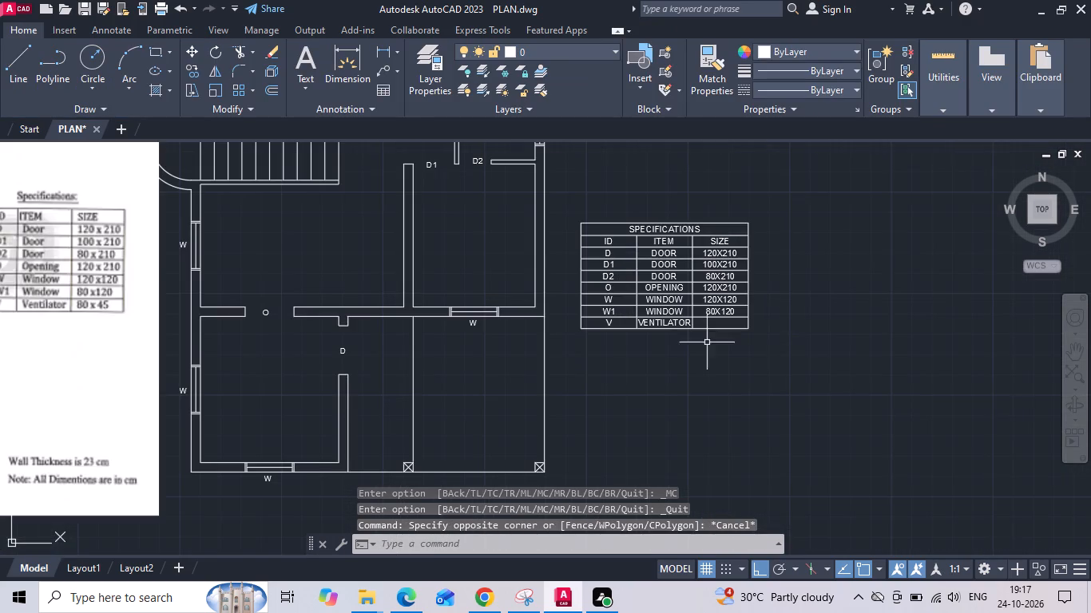
pyautogui.scroll(2, 705, 335)
pyautogui.click(721, 301)
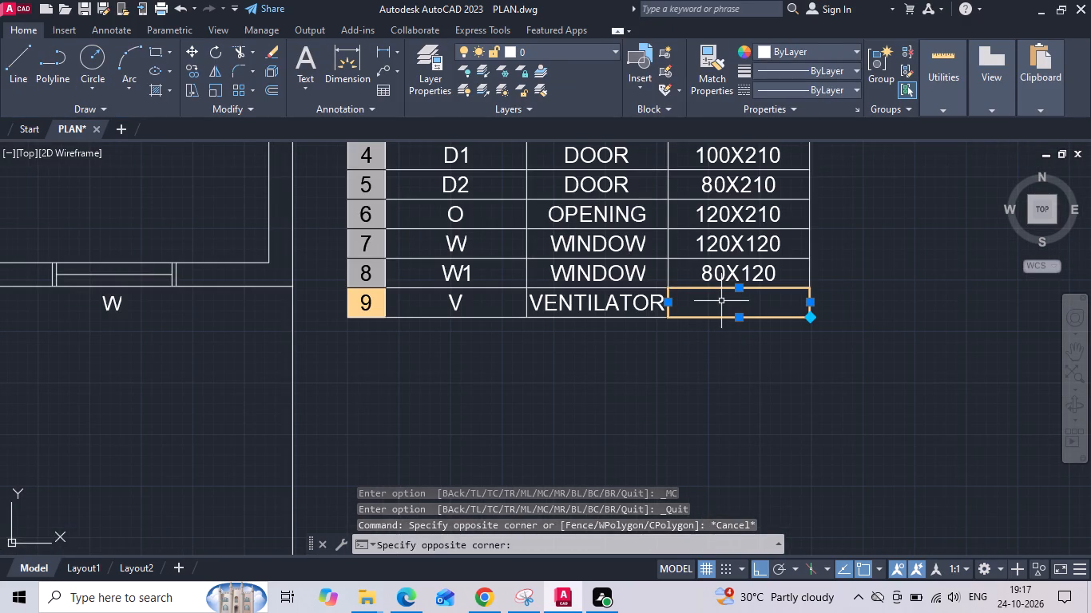
pyautogui.write('80X45')
pyautogui.hotkey('ctrl', 'a')
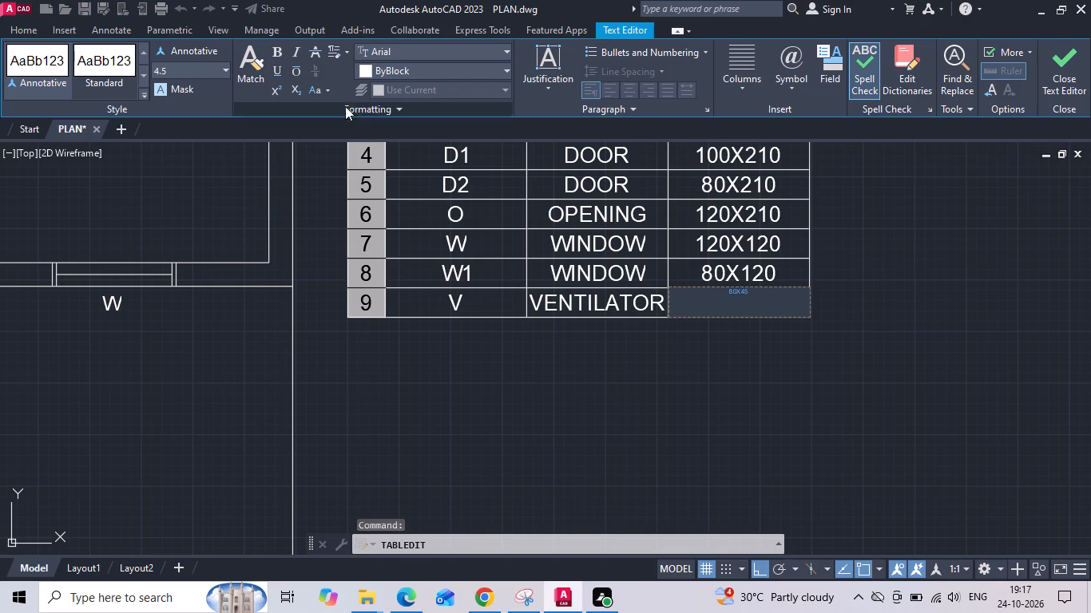
pyautogui.click(175, 73)
pyautogui.write('15')
pyautogui.press('Return')
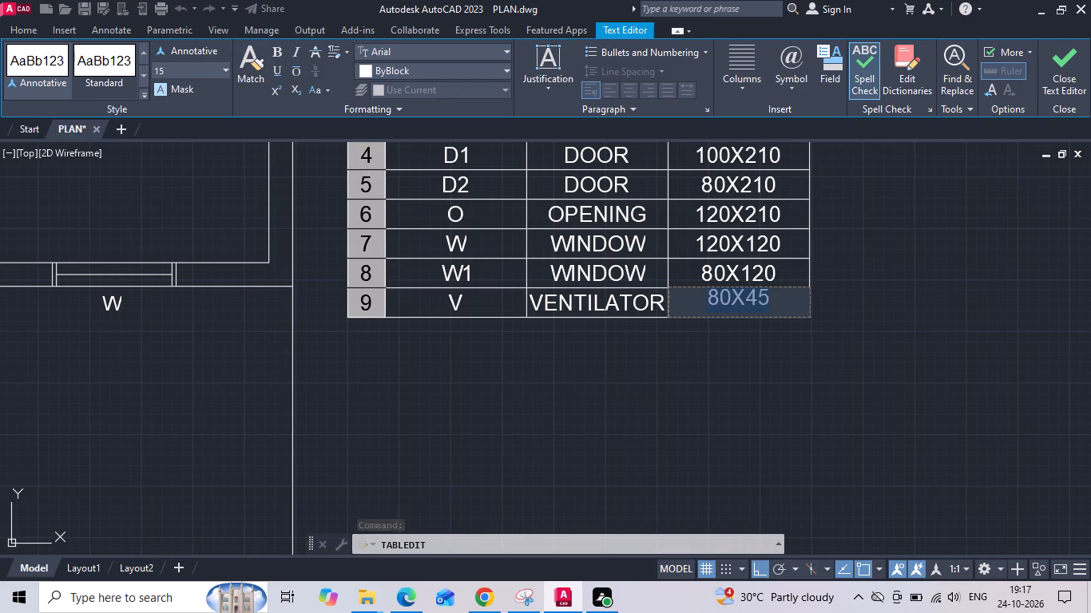
pyautogui.click(573, 528)
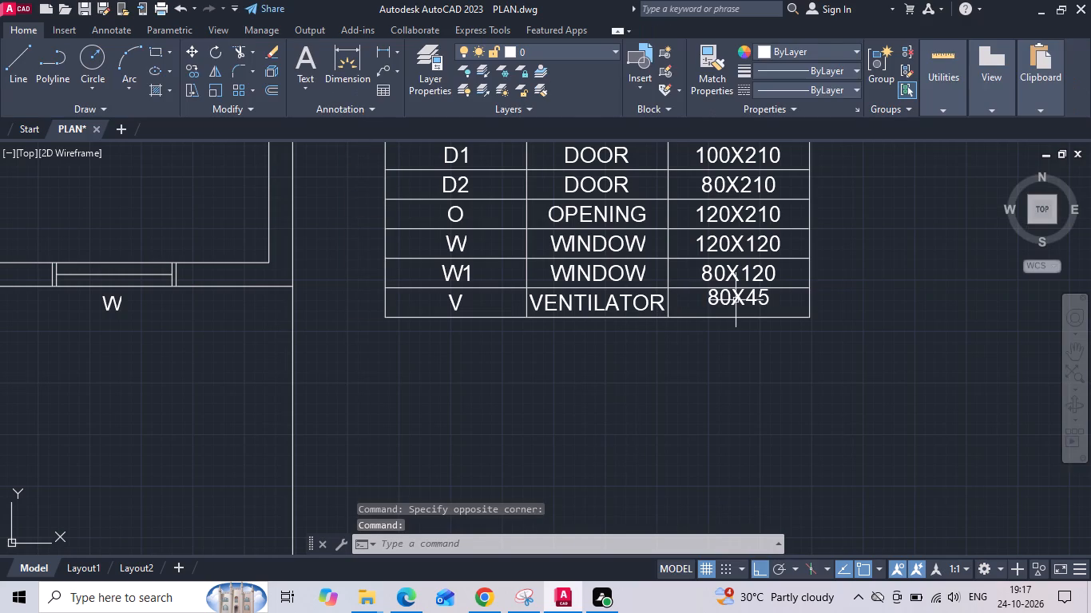
# Set the SIZE cell of row V to Middle Center alignment.
pyautogui.click(737, 300)
pyautogui.click(393, 85)
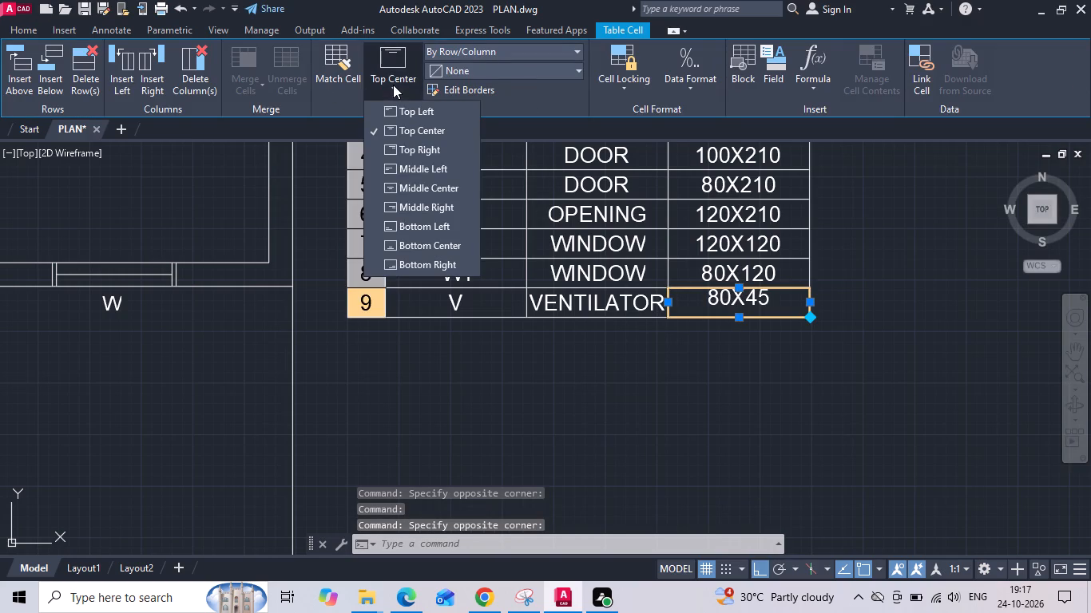
pyautogui.click(406, 191)
pyautogui.click(721, 423)
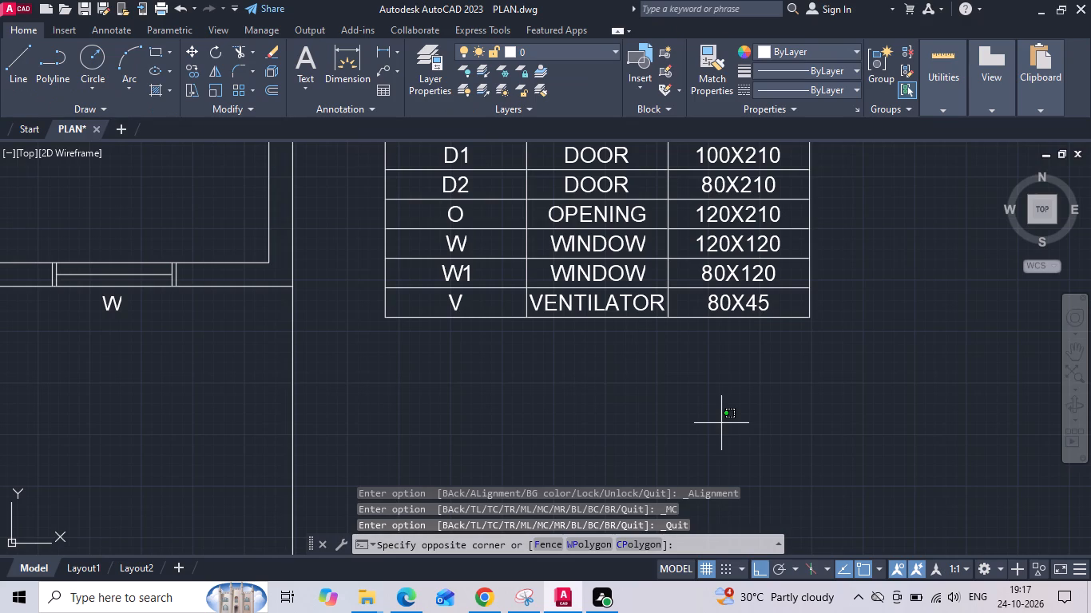
# Save the drawing.
pyautogui.hotkey('ctrl', 's')
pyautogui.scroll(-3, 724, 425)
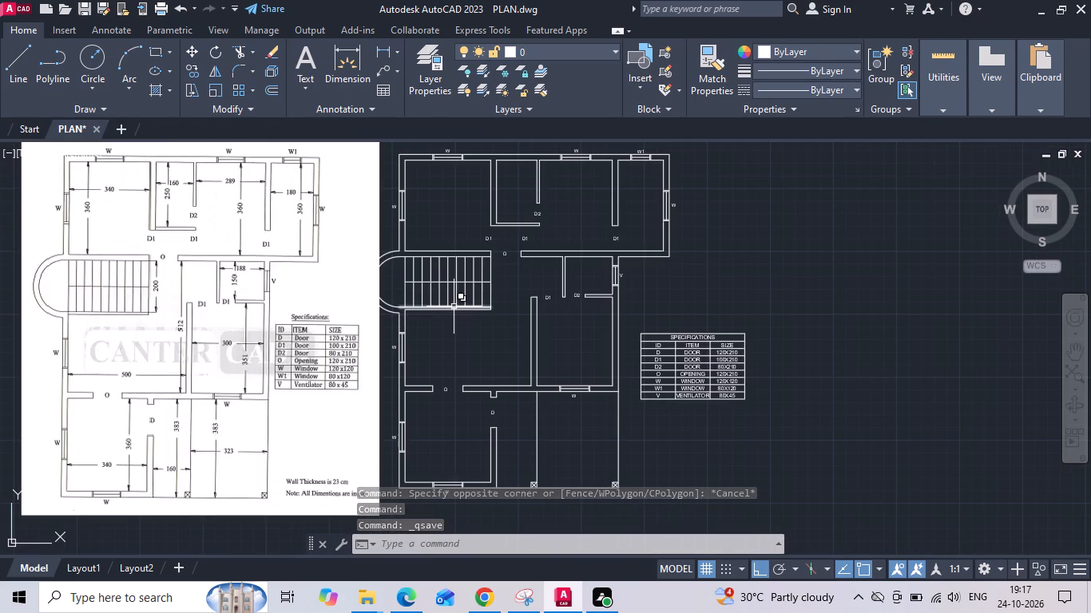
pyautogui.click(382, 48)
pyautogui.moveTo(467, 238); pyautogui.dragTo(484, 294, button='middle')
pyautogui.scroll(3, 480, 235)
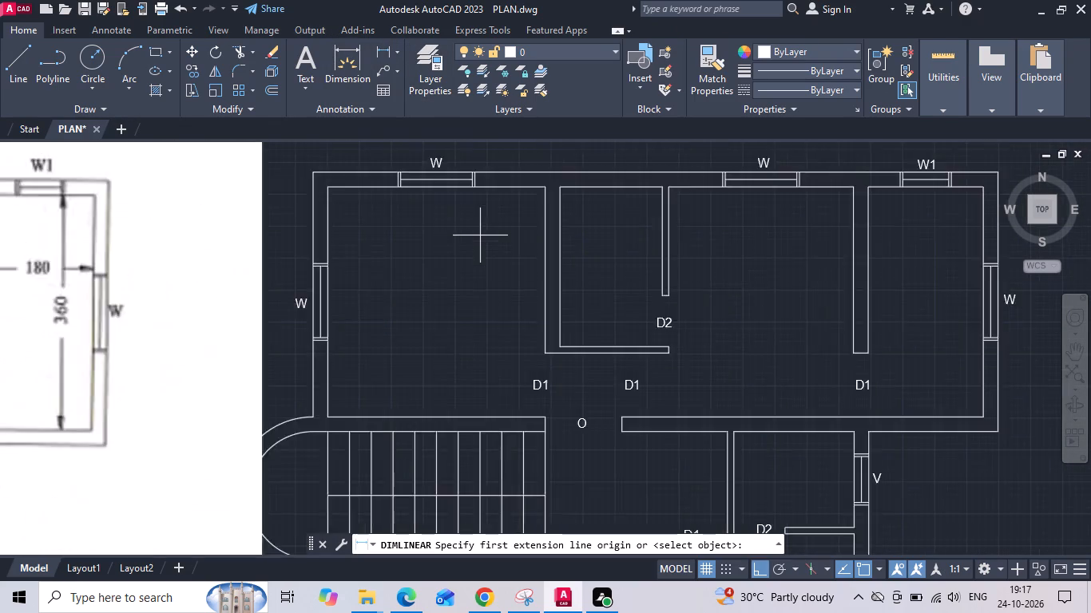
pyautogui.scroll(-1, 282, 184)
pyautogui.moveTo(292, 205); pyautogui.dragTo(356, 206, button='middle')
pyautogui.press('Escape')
# Add quick dimensions for the inner height and width of the plan's upper-left room, placed inside the room.
pyautogui.write('QDIM')
pyautogui.press('space')
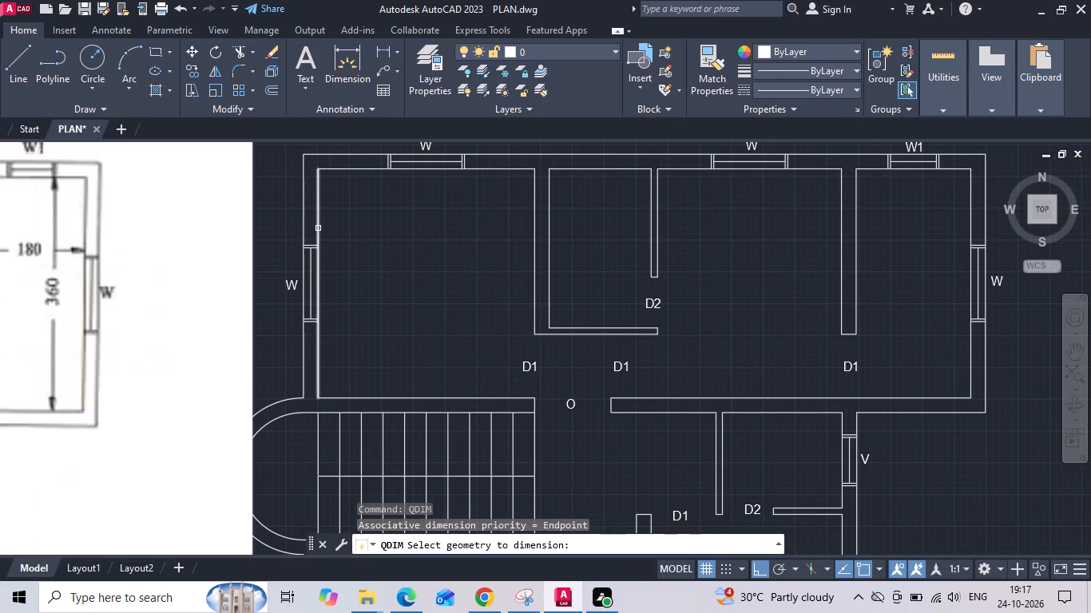
pyautogui.click(318, 227)
pyautogui.press('space')
pyautogui.click(343, 222)
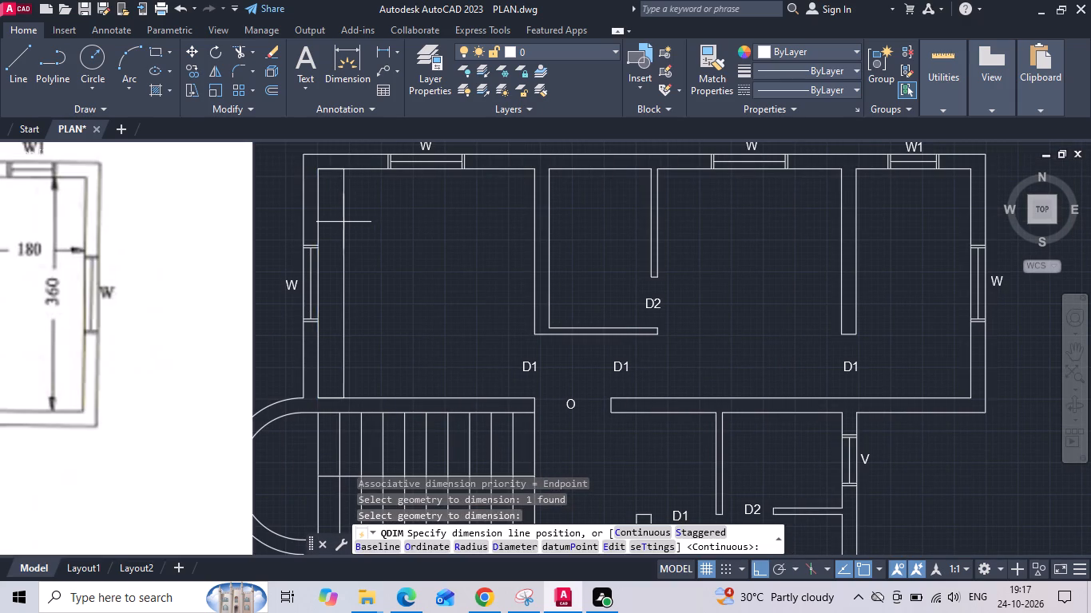
pyautogui.press('space')
pyautogui.click(368, 168)
pyautogui.press('space')
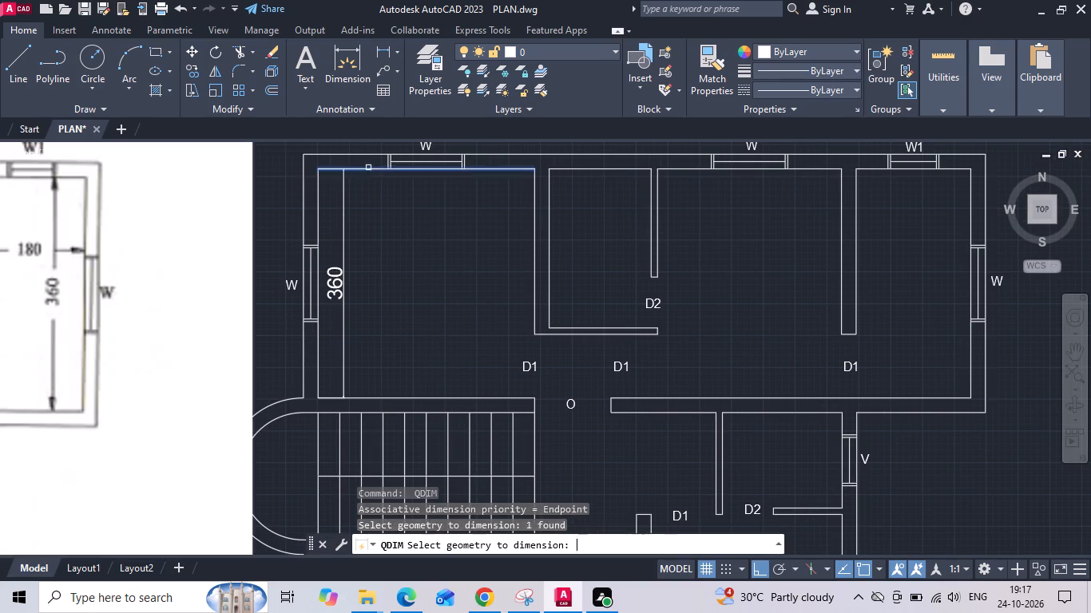
pyautogui.click(366, 196)
# Add quick dimensions for the inner height and width of the small upper room with door D2.
pyautogui.press('space')
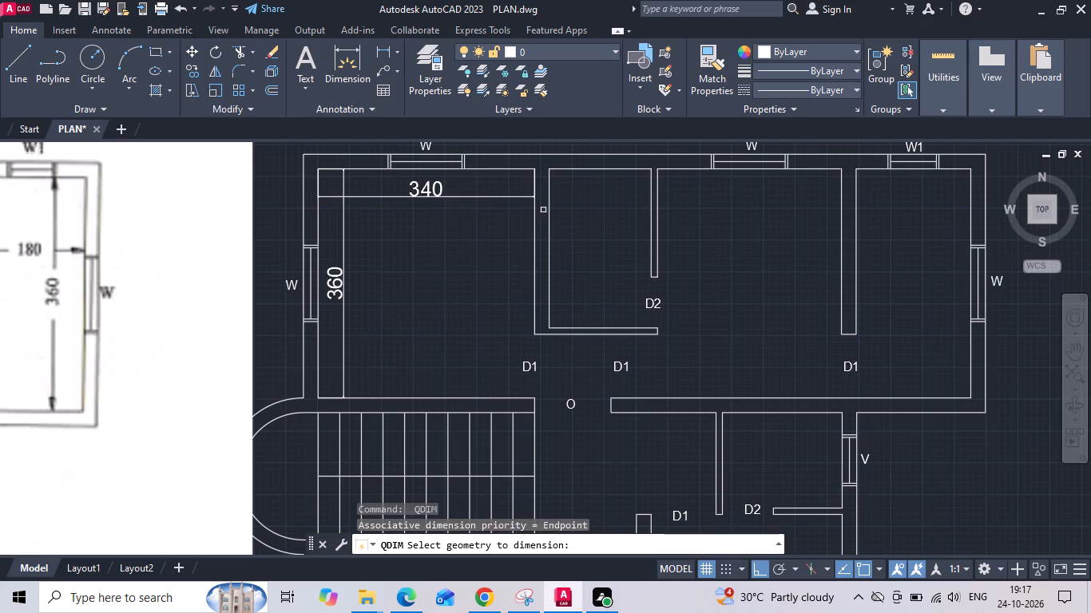
pyautogui.click(550, 217)
pyautogui.press('space')
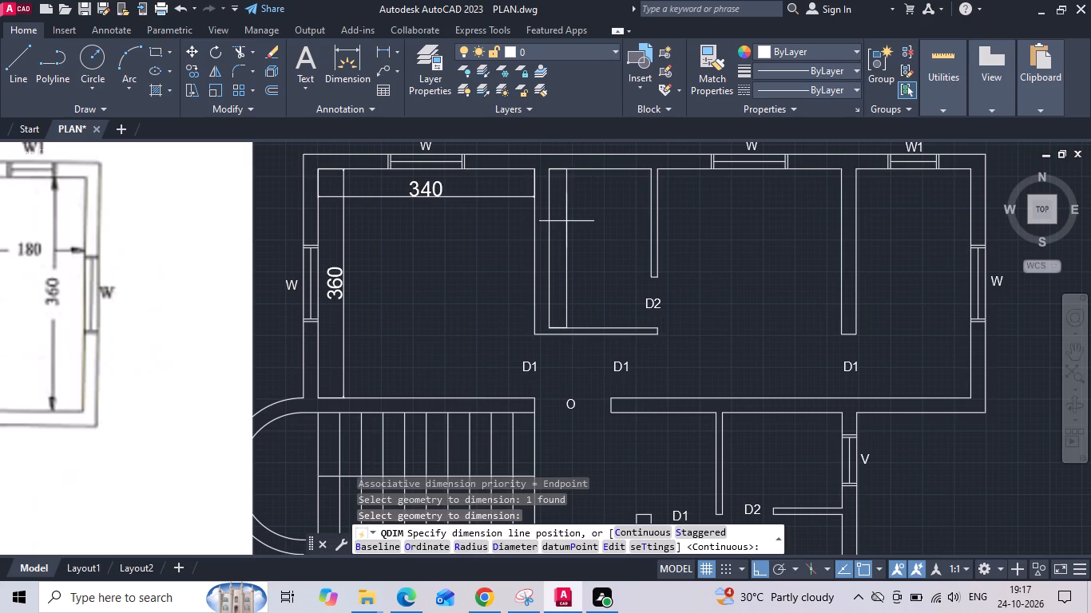
pyautogui.click(569, 222)
pyautogui.press('space')
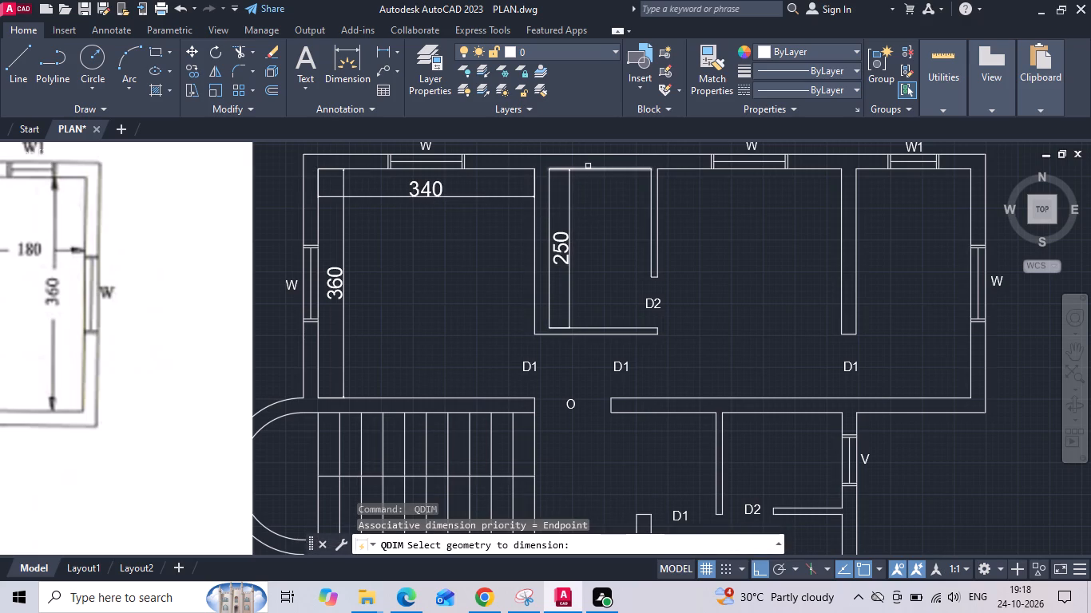
pyautogui.click(590, 168)
pyautogui.press('space')
pyautogui.click(593, 194)
# Add a quick dimension for the inner width of the upper room between the D2 partition and the last room.
pyautogui.moveTo(666, 204); pyautogui.dragTo(524, 204, button='middle')
pyautogui.press('space')
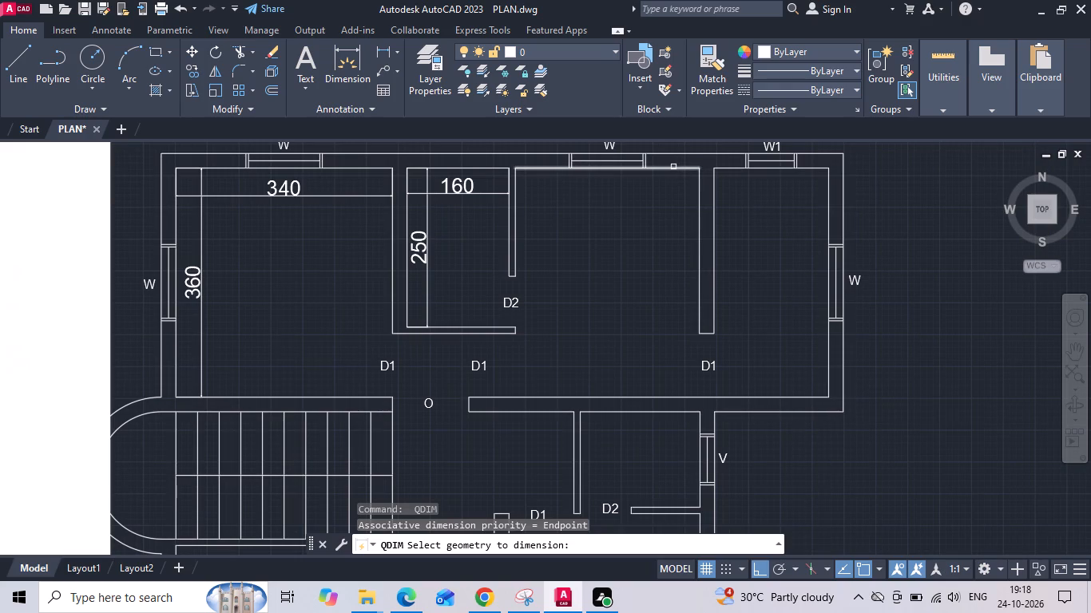
pyautogui.click(673, 168)
pyautogui.press('space')
pyautogui.click(662, 190)
# Add quick dimensions for the inner width and height of the plan's upper-right room below window W1.
pyautogui.press('space')
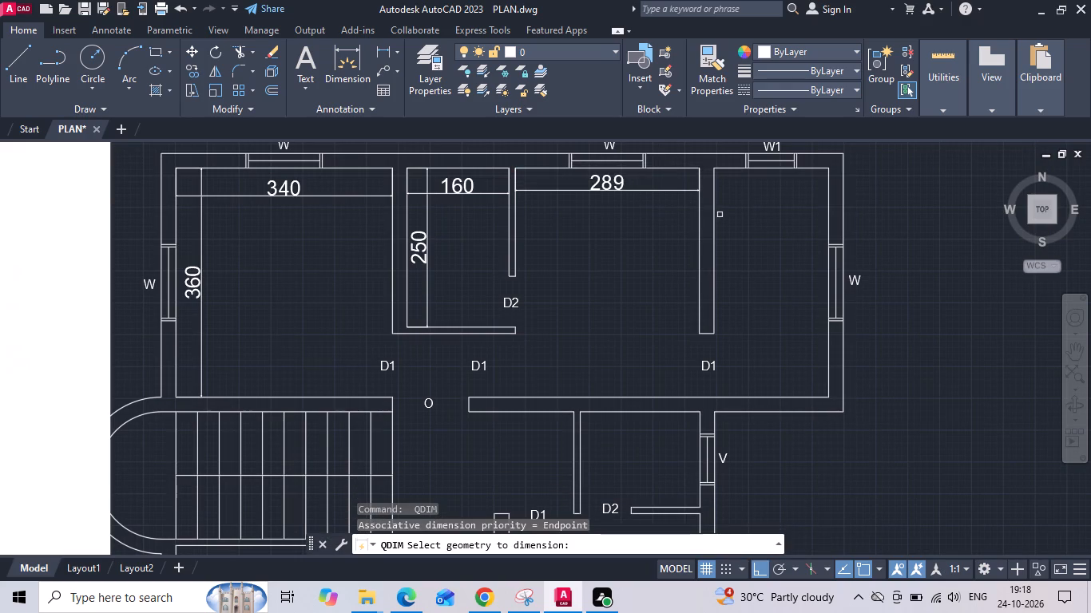
pyautogui.click(732, 169)
pyautogui.press('space')
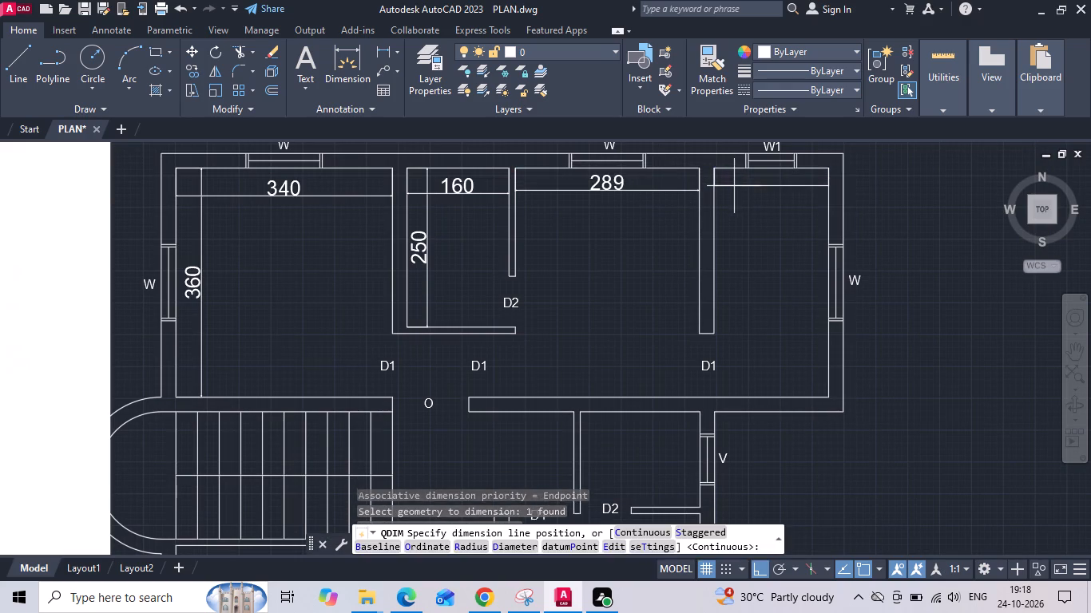
pyautogui.click(734, 187)
pyautogui.press('space')
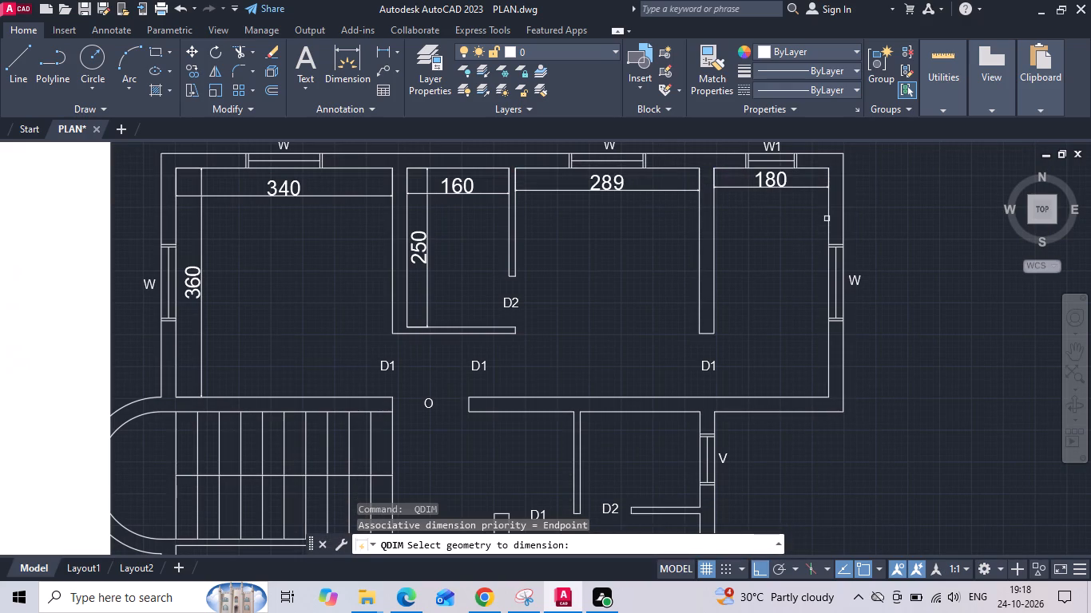
pyautogui.click(828, 213)
pyautogui.press('space')
pyautogui.click(809, 214)
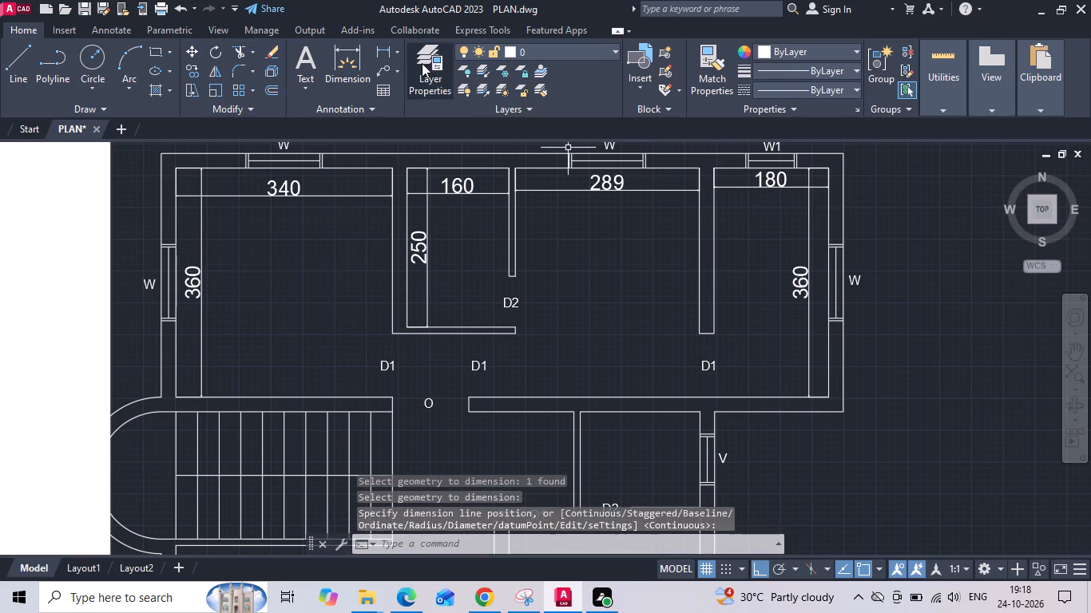
# Add a vertical linear dimension for the full height of the upper room between the D2 partition and the last room.
pyautogui.click(383, 51)
pyautogui.click(700, 169)
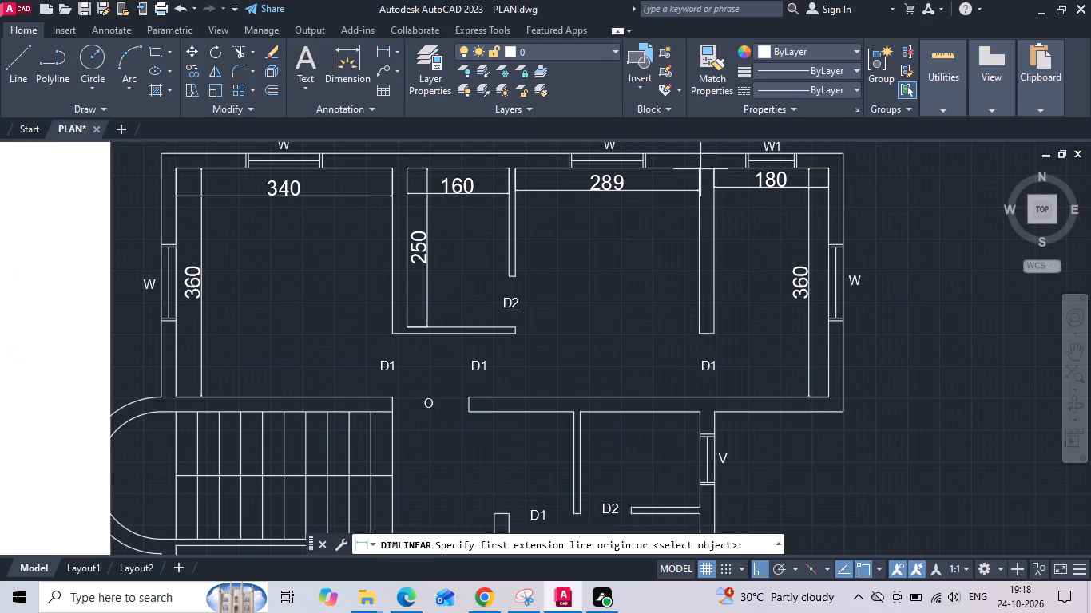
pyautogui.click(701, 396)
pyautogui.click(684, 382)
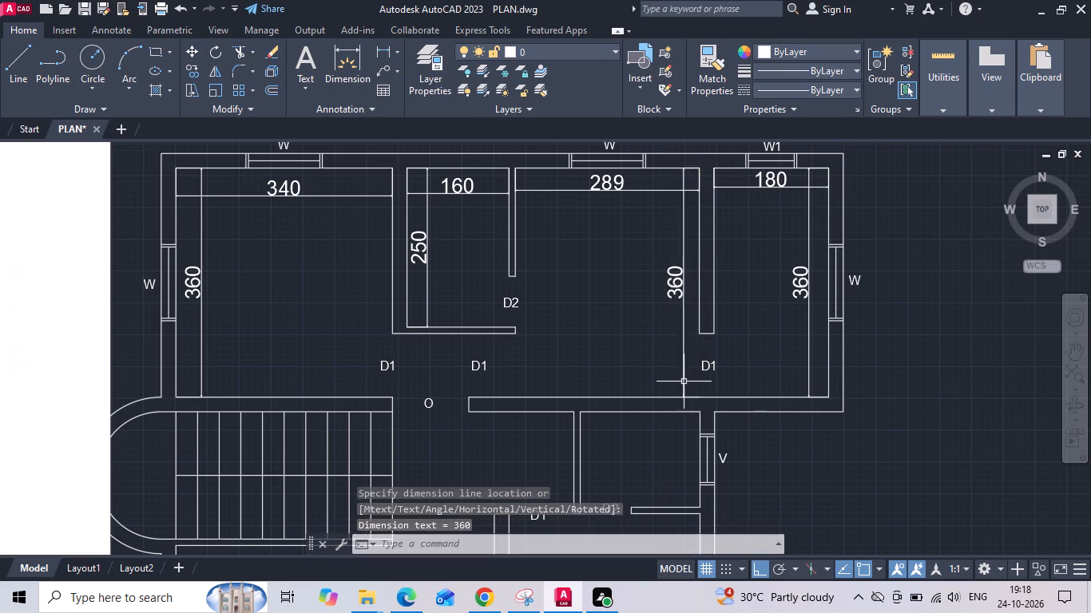
# Add quick dimensions for the inner width and height of the small room beside ventilator V.
pyautogui.moveTo(605, 356); pyautogui.dragTo(585, 260, button='middle')
pyautogui.press('Escape')
pyautogui.press('q')
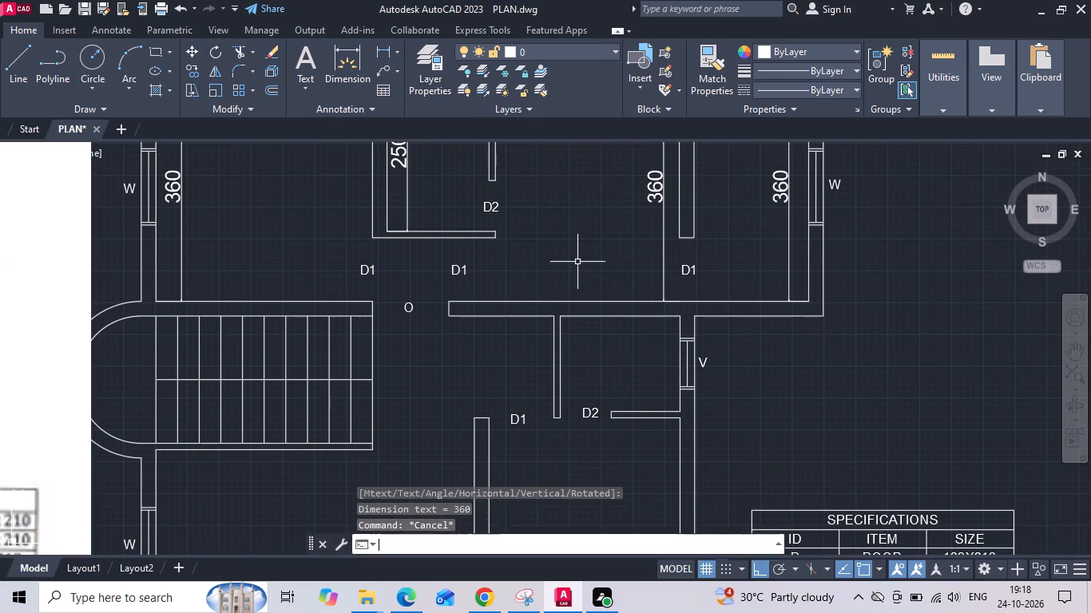
pyautogui.write('DI')
pyautogui.press('m')
pyautogui.press('space')
pyautogui.scroll(1, 674, 423)
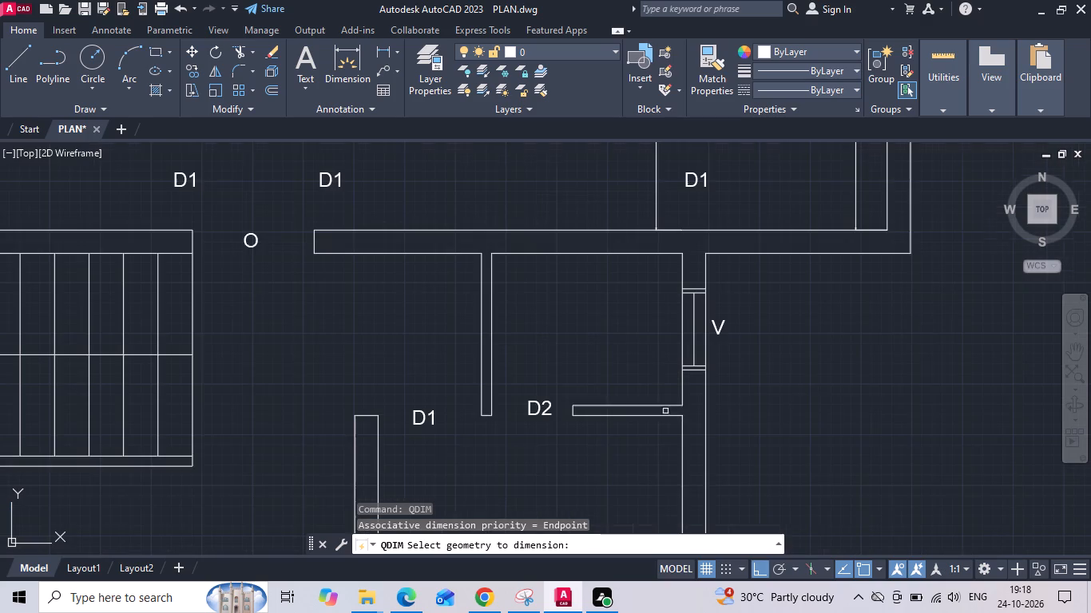
pyautogui.click(604, 255)
pyautogui.press('space')
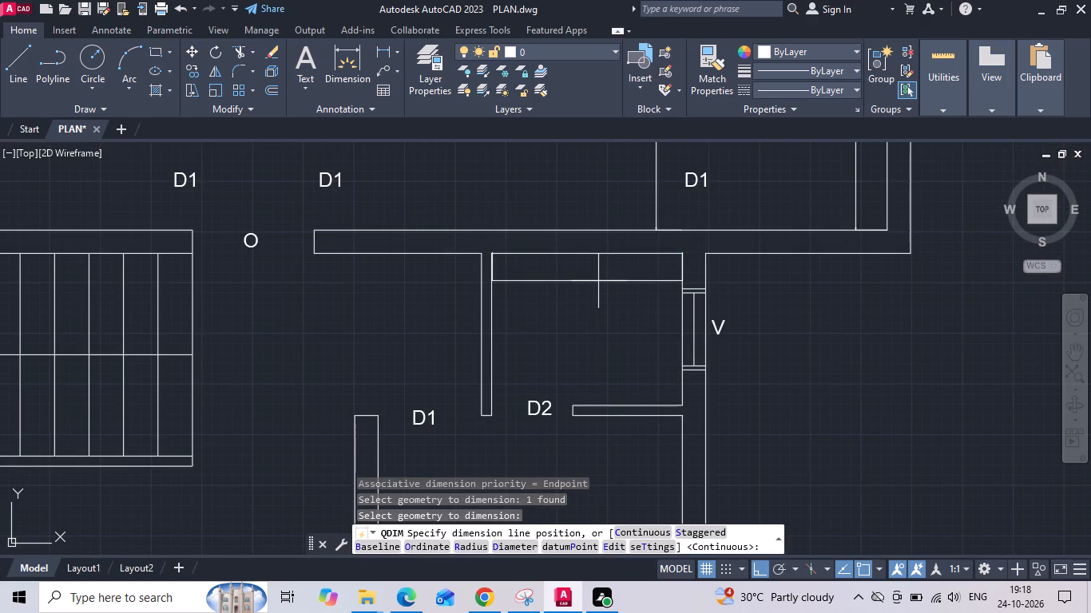
pyautogui.click(597, 279)
pyautogui.press('space')
pyautogui.click(681, 330)
pyautogui.press('space')
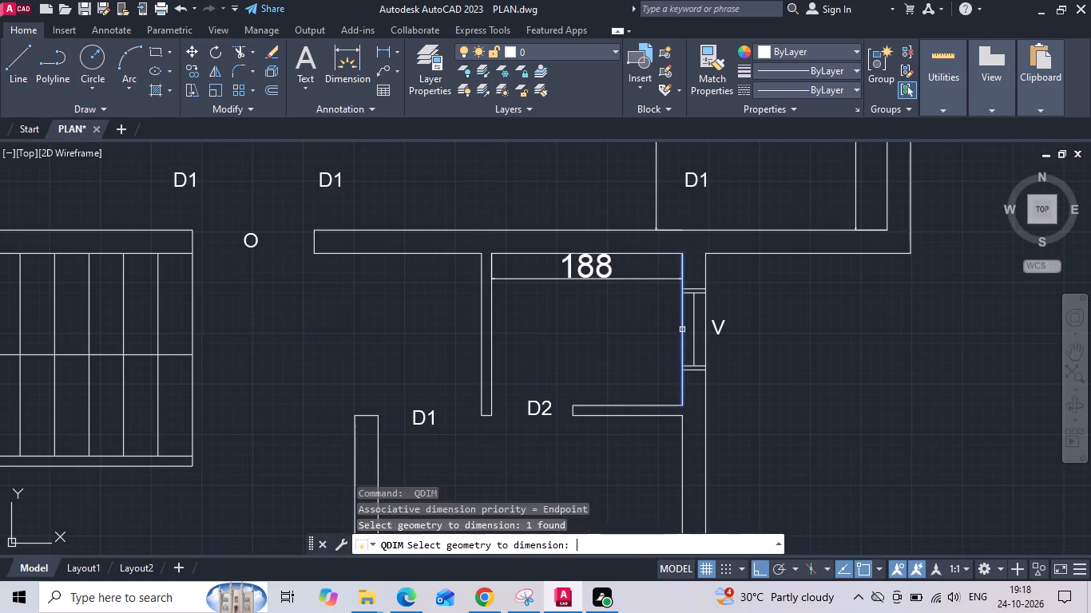
pyautogui.click(662, 327)
# Add quick dimensions for the inner width and height of the room below the ventilator room.
pyautogui.scroll(-2, 597, 239)
pyautogui.moveTo(612, 368); pyautogui.dragTo(613, 324, button='middle')
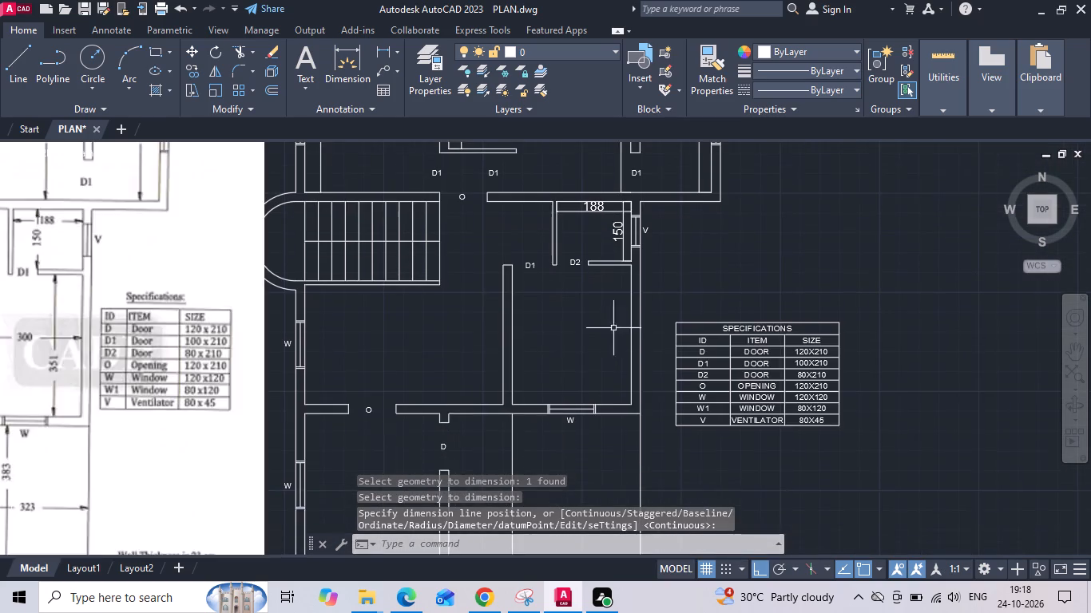
pyautogui.press('space')
pyautogui.scroll(2, 597, 396)
pyautogui.click(561, 412)
pyautogui.press('space')
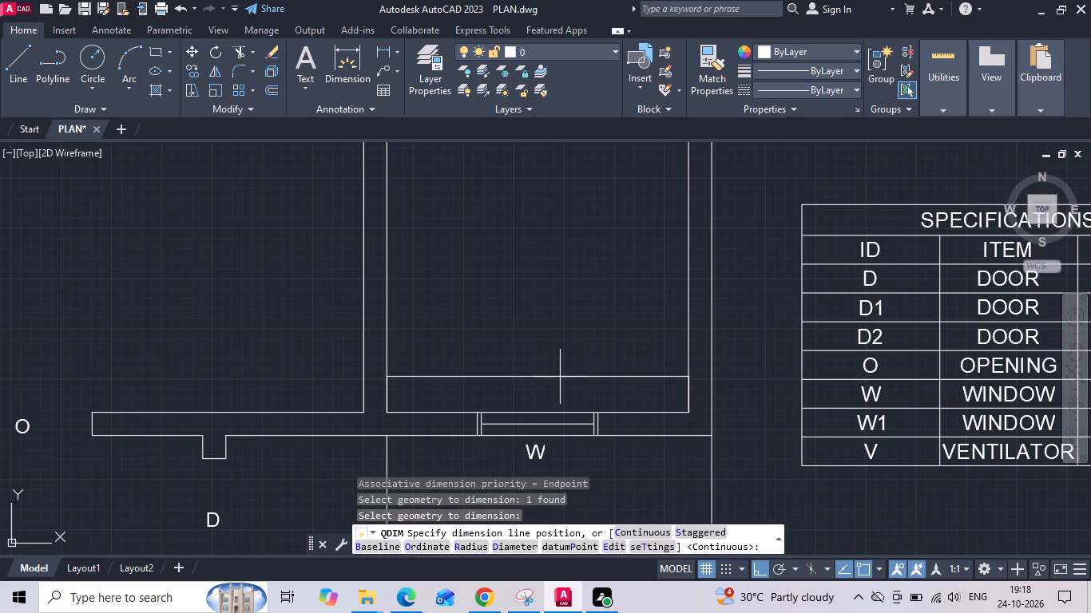
pyautogui.click(560, 377)
pyautogui.press('space')
pyautogui.click(687, 291)
pyautogui.press('space')
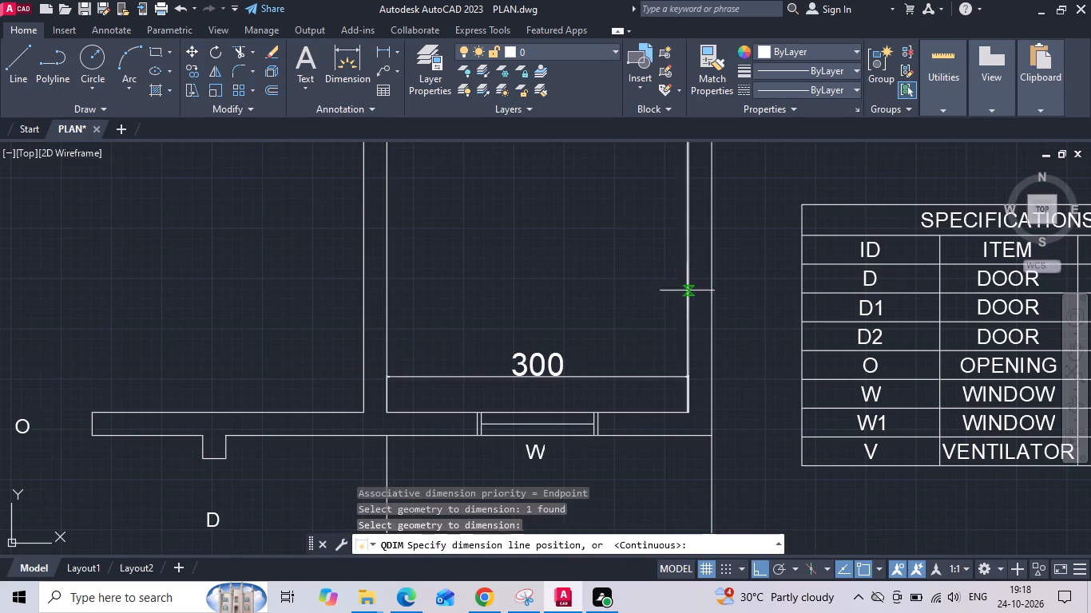
pyautogui.scroll(-1, 656, 296)
pyautogui.click(656, 298)
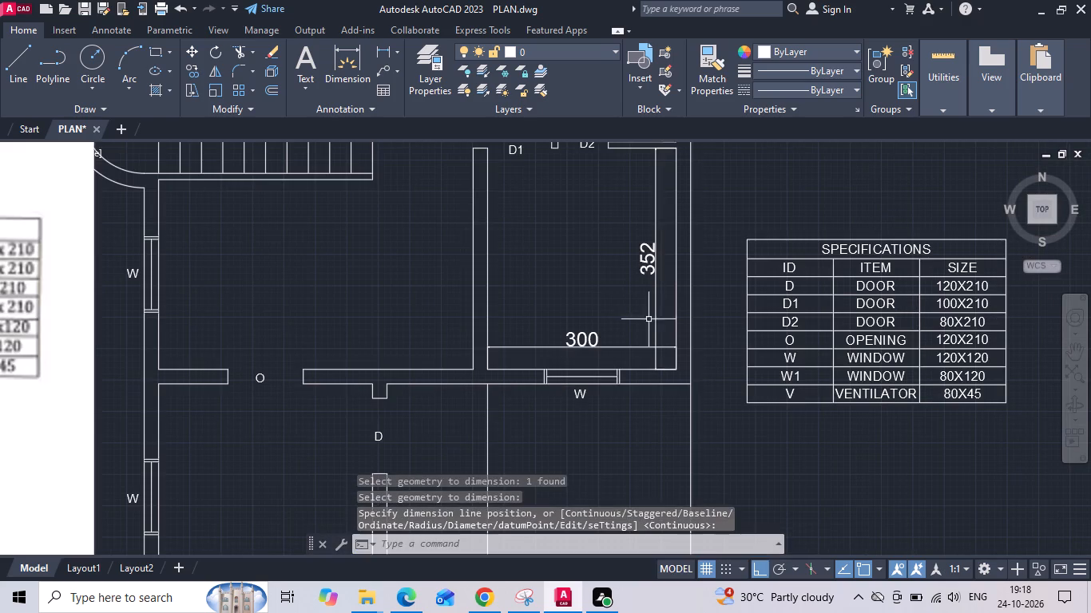
# Add a vertical quick dimension to the line dividing the plan's lower-right bay from the passage, placed inside the bay.
pyautogui.moveTo(646, 317); pyautogui.dragTo(636, 204, button='middle')
pyautogui.moveTo(636, 332); pyautogui.dragTo(636, 278, button='middle')
pyautogui.press('space')
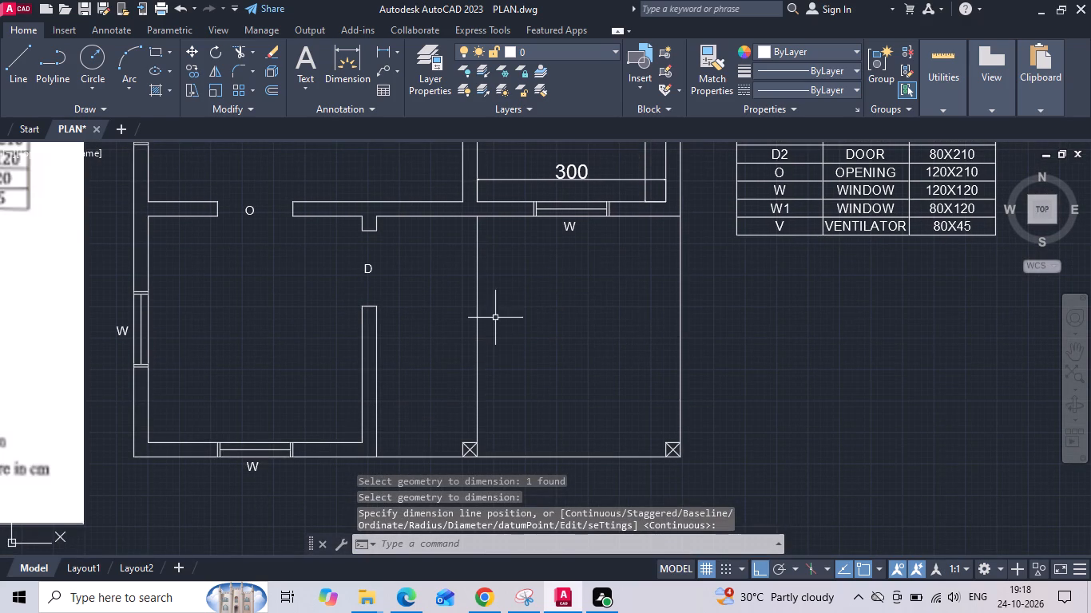
pyautogui.click(478, 360)
pyautogui.press('space')
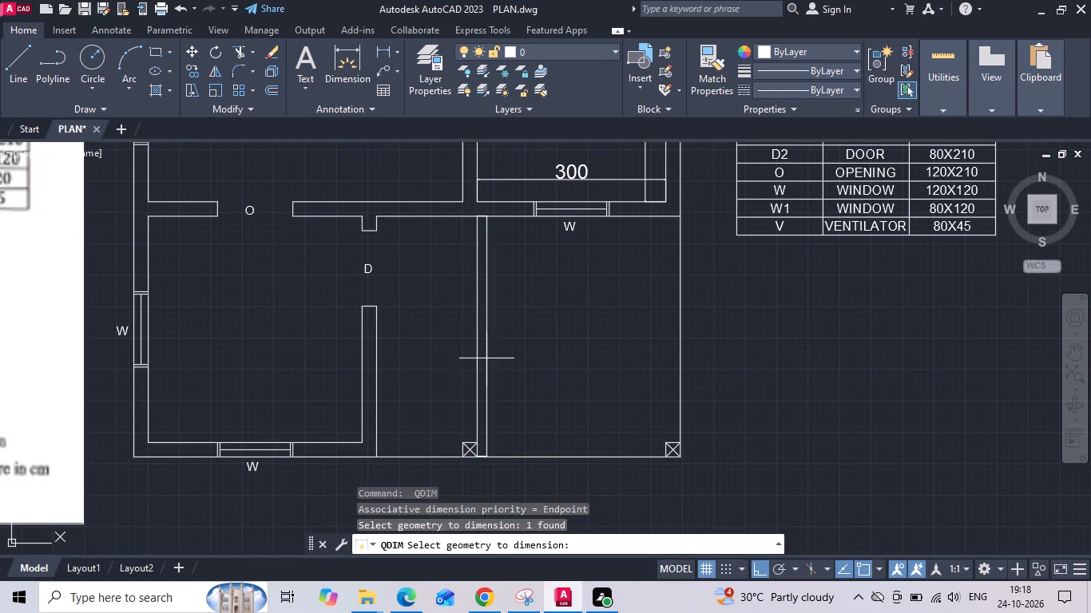
pyautogui.click(499, 351)
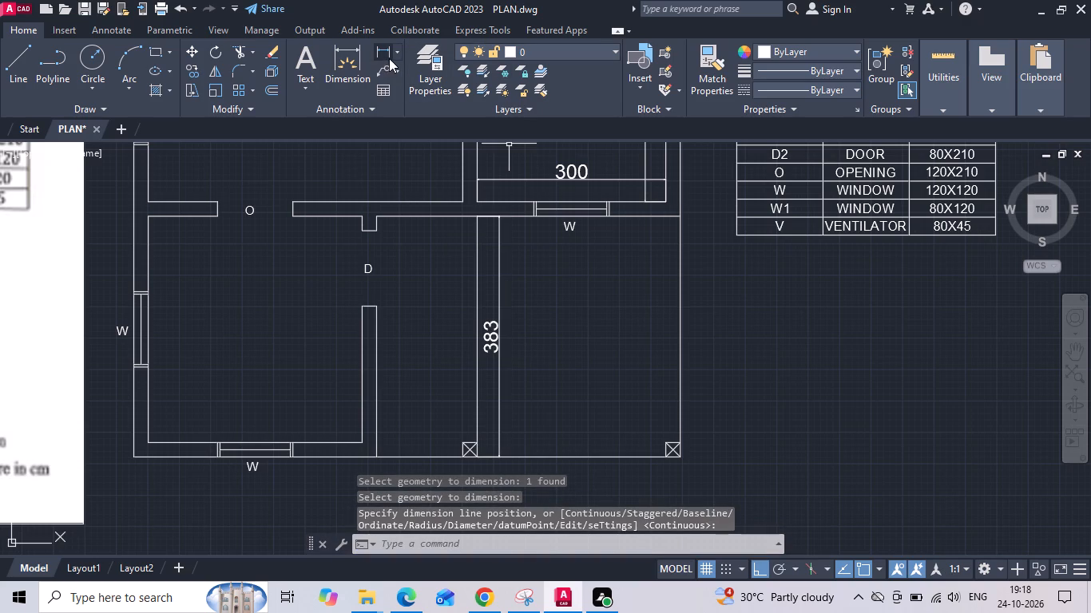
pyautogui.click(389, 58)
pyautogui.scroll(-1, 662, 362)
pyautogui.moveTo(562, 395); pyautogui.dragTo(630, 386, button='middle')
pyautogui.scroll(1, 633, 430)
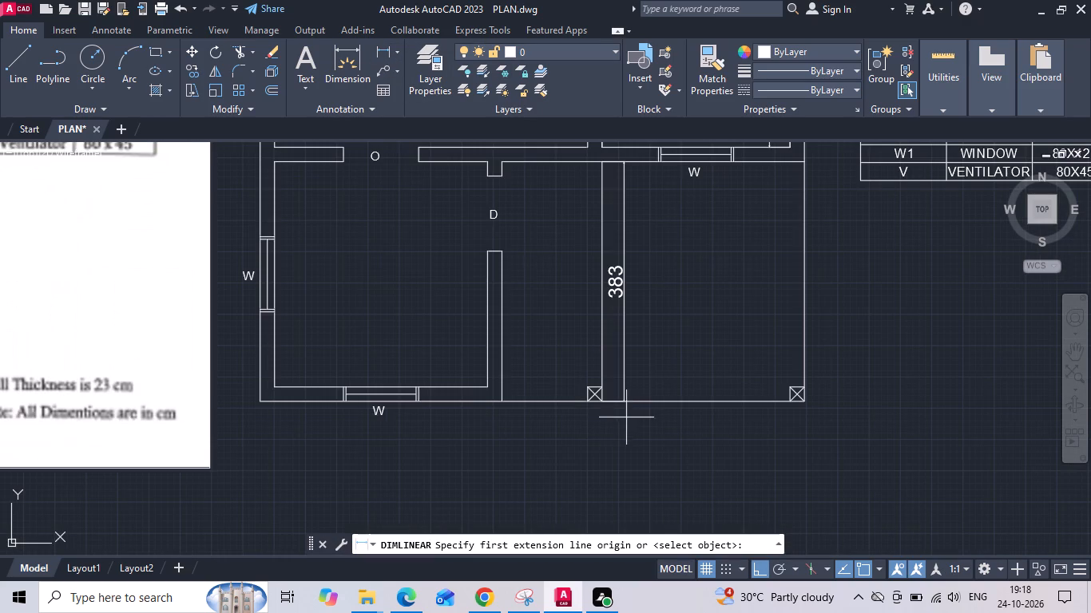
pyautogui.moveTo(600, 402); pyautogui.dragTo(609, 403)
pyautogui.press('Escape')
# Add aligned horizontal linear dimensions for the widths of the lower-right bay and the adjoining passage, just above the columns.
pyautogui.press('space')
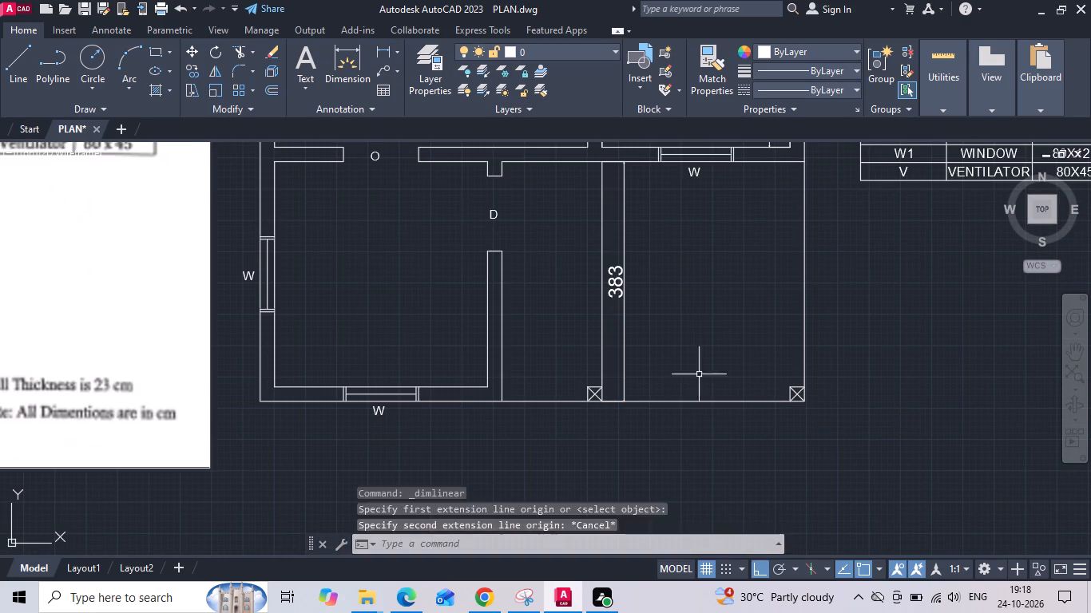
pyautogui.moveTo(604, 357); pyautogui.dragTo(616, 359)
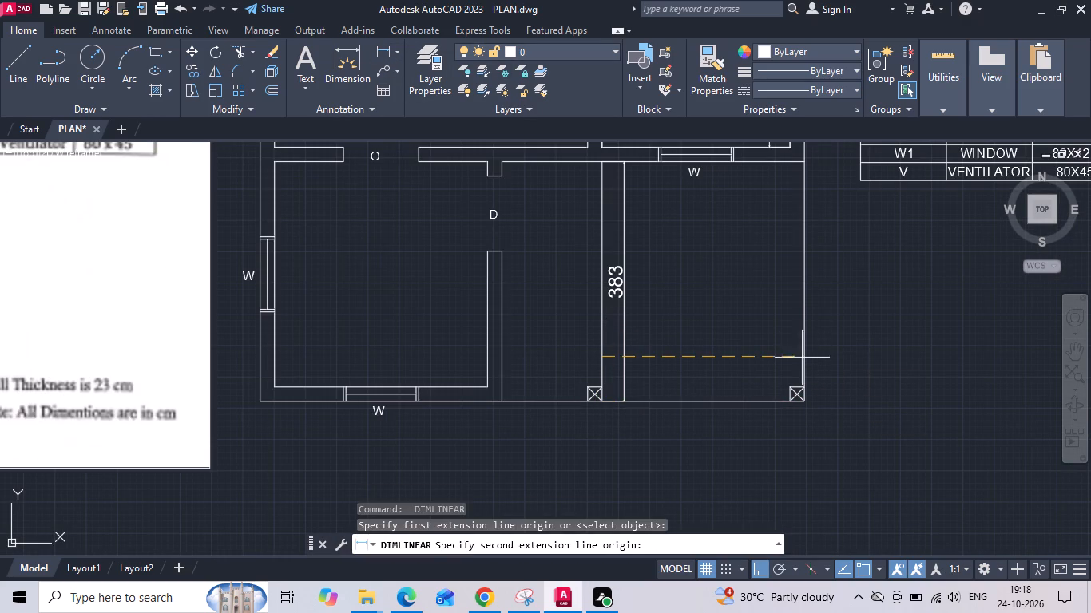
pyautogui.click(803, 356)
pyautogui.doubleClick(803, 356)
pyautogui.press('space')
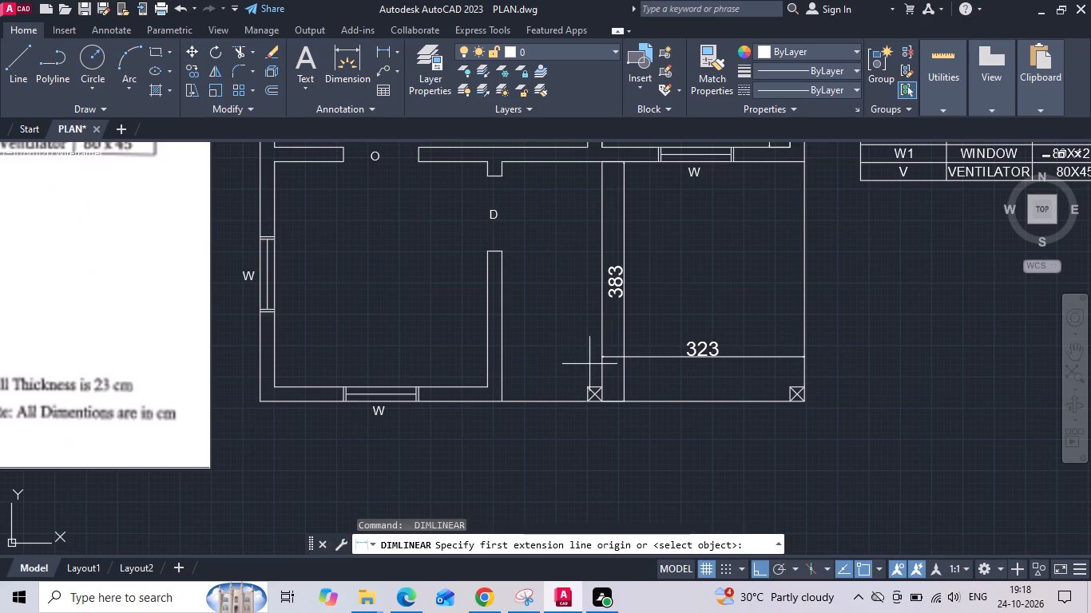
pyautogui.click(601, 356)
pyautogui.tripleClick(505, 357)
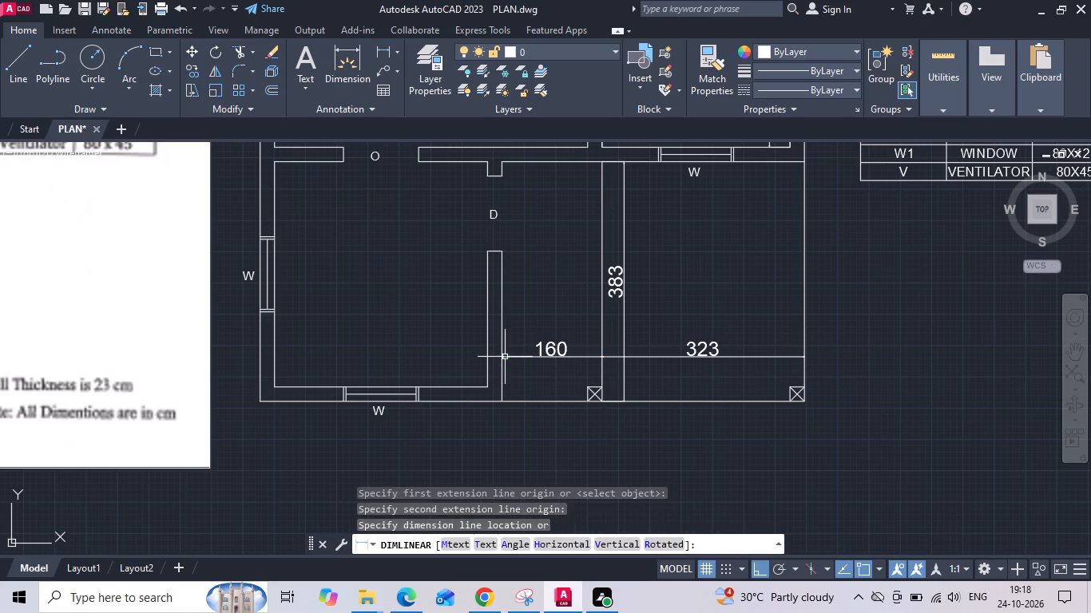
# Add a vertical linear dimension for the height of the passage beside door D, placed on the passage side of the dividing line.
pyautogui.press('space')
pyautogui.moveTo(602, 396); pyautogui.dragTo(603, 386)
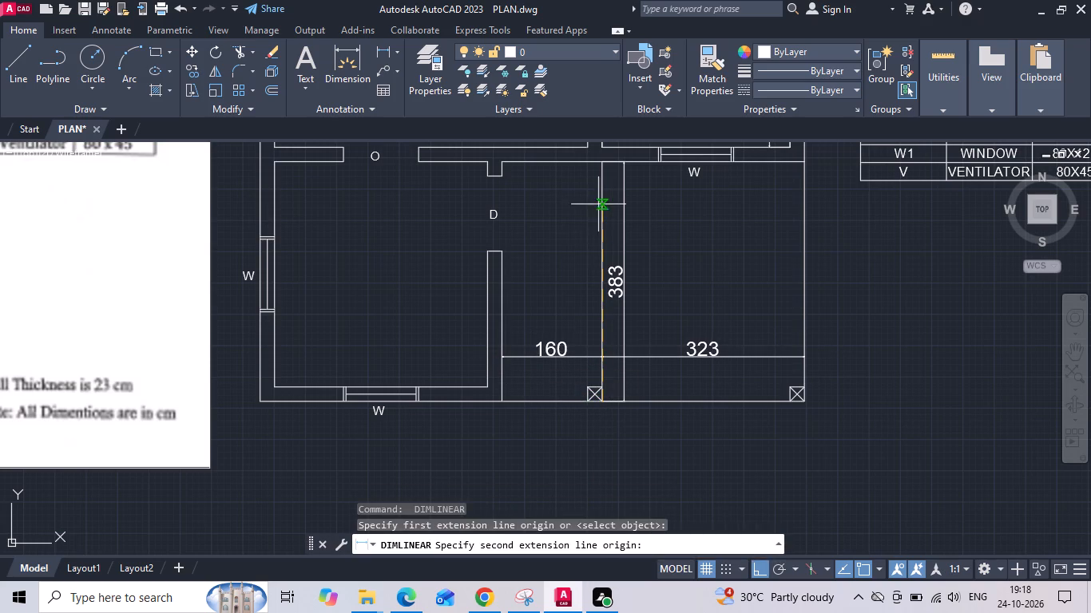
pyautogui.click(605, 163)
pyautogui.click(585, 224)
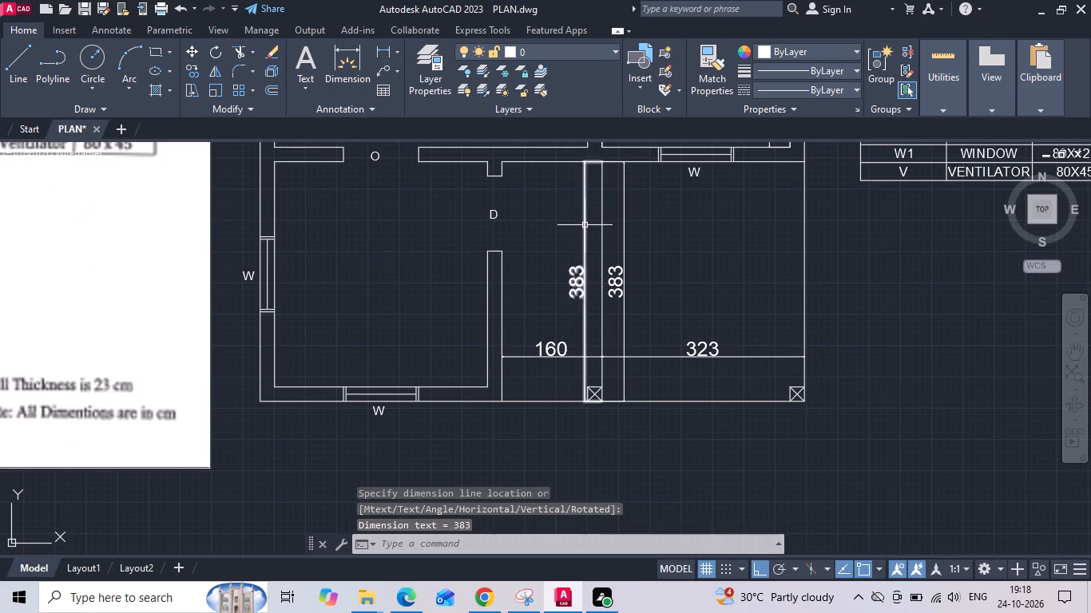
# Add quick dimensions for the inner height and width of the lower-left room, placed just inside its left and bottom walls.
pyautogui.moveTo(620, 246); pyautogui.dragTo(811, 282, button='middle')
pyautogui.scroll(-1, 823, 308)
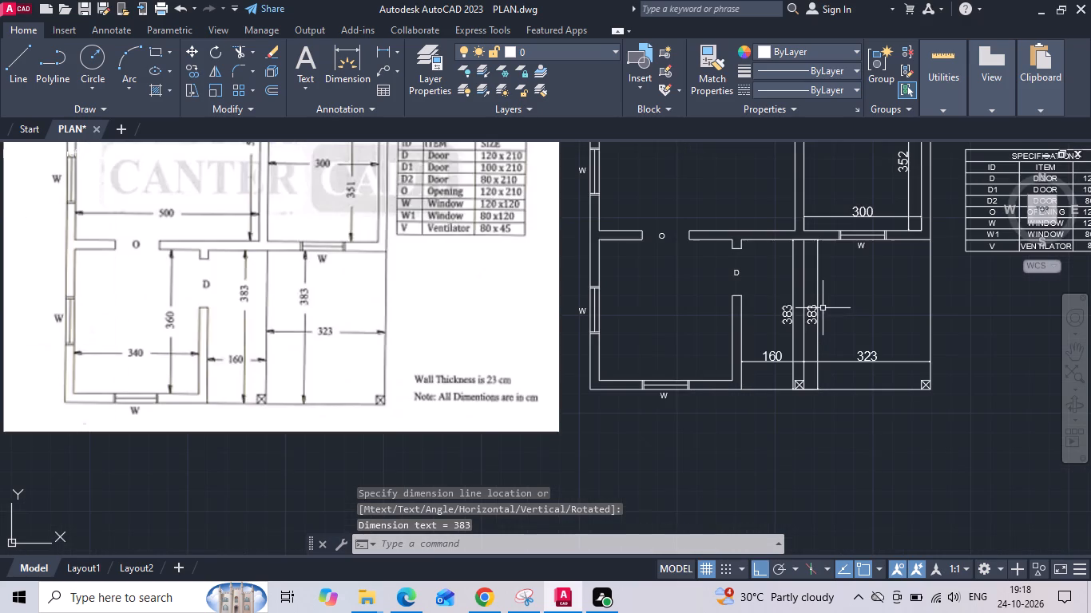
pyautogui.scroll(1, 763, 311)
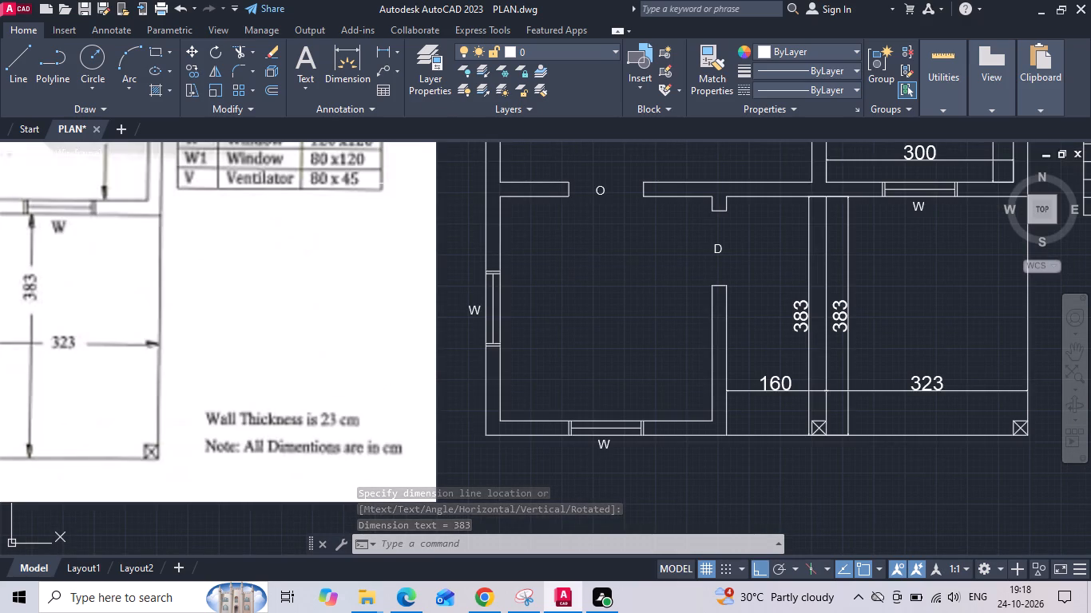
pyautogui.write('QDIM')
pyautogui.press('space')
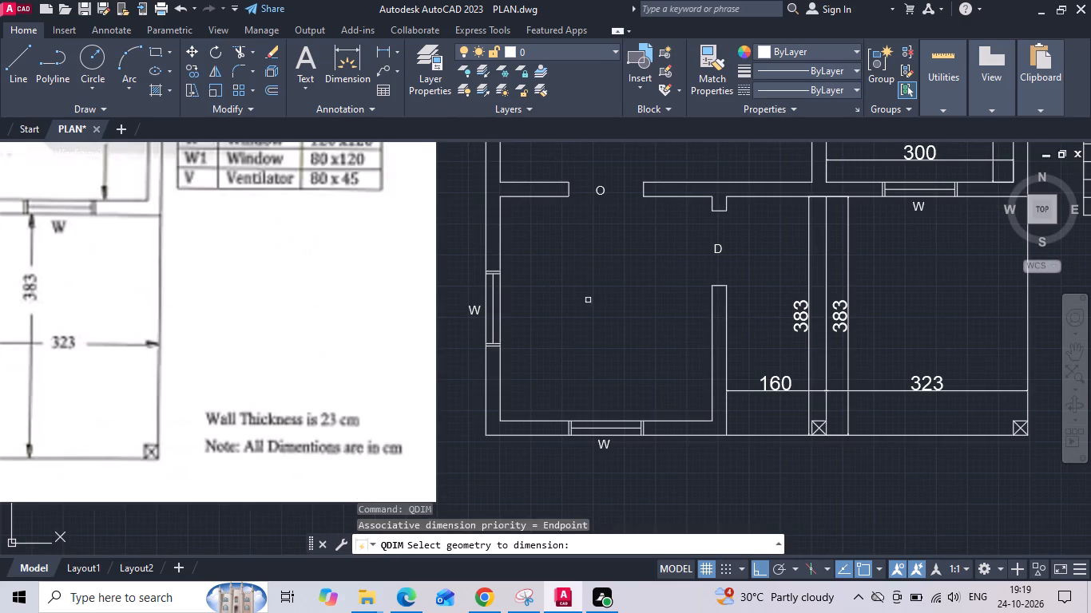
pyautogui.click(501, 317)
pyautogui.press('space')
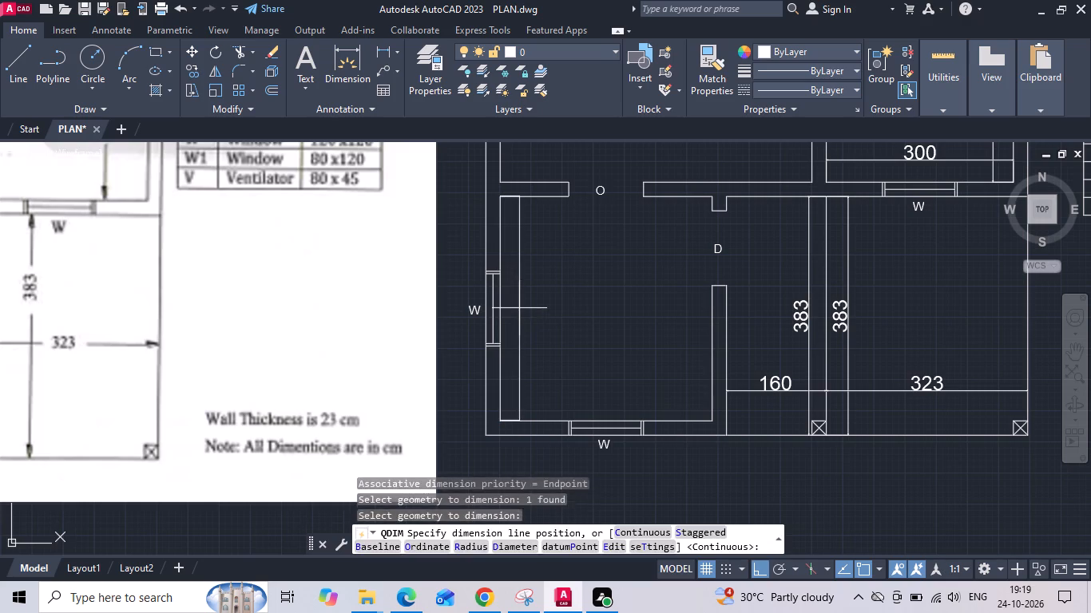
pyautogui.click(519, 308)
pyautogui.press('space')
pyautogui.click(538, 419)
pyautogui.press('space')
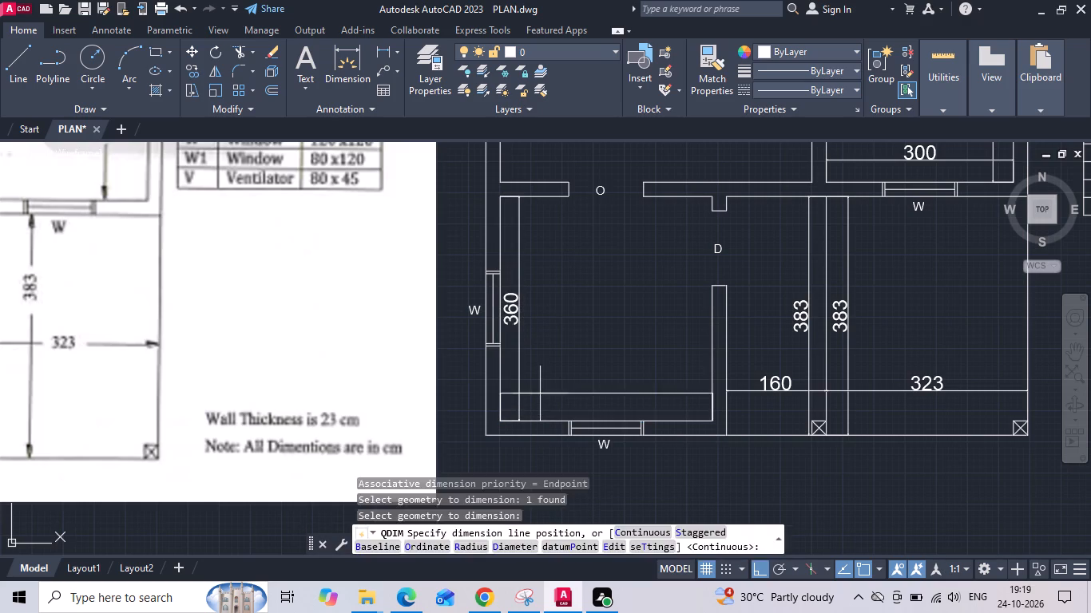
pyautogui.click(540, 394)
# Add a horizontal linear dimension for the inner width of the large room below the staircase, just above its bottom wall.
pyautogui.moveTo(571, 320); pyautogui.dragTo(597, 454, button='middle')
pyautogui.moveTo(677, 296); pyautogui.dragTo(661, 371, button='middle')
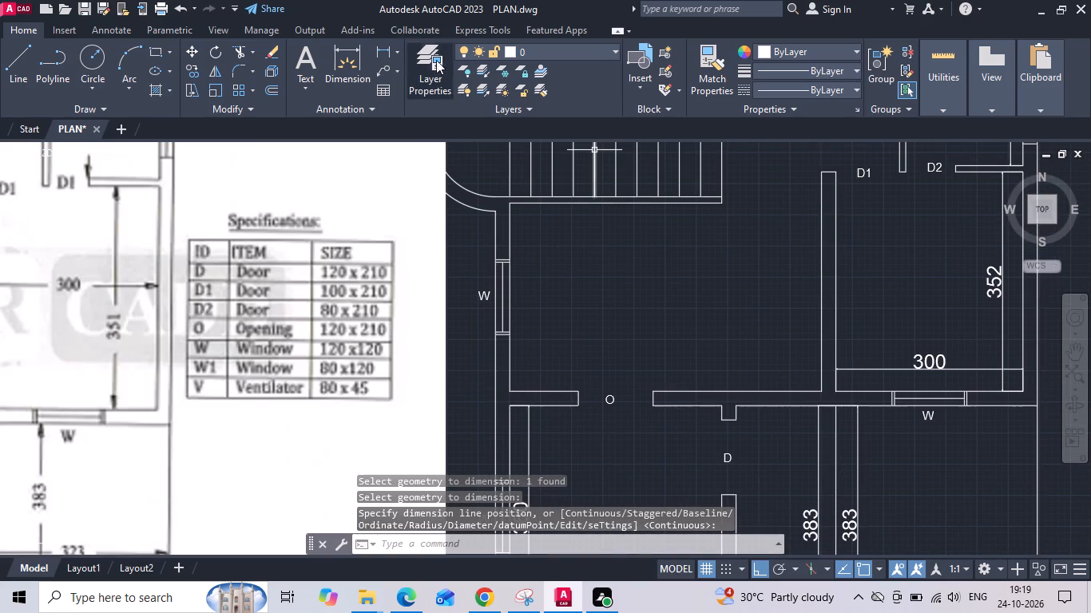
pyautogui.click(390, 53)
pyautogui.click(511, 388)
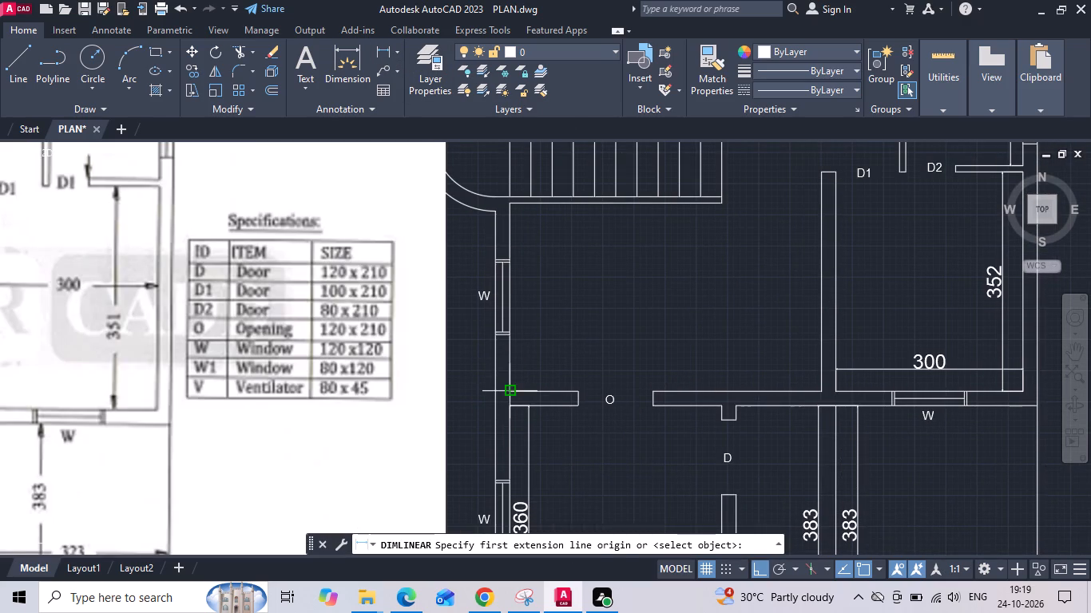
pyautogui.click(819, 392)
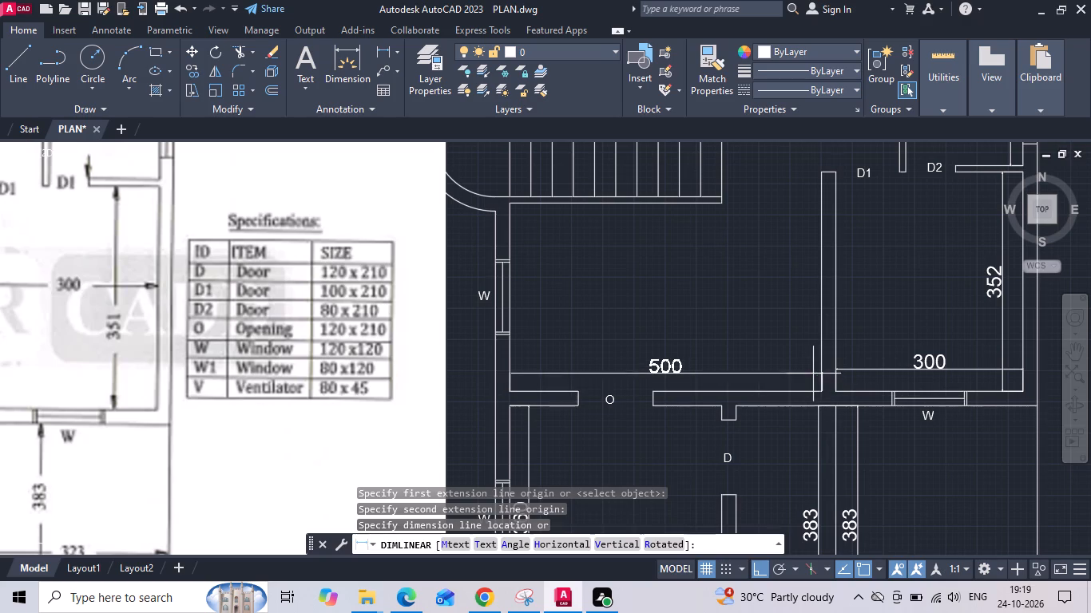
pyautogui.click(812, 373)
# Add a vertical linear dimension for the full height of the hall beside the partition at door D1, and save the drawing.
pyautogui.press('space')
pyautogui.click(819, 389)
pyautogui.scroll(-1, 815, 320)
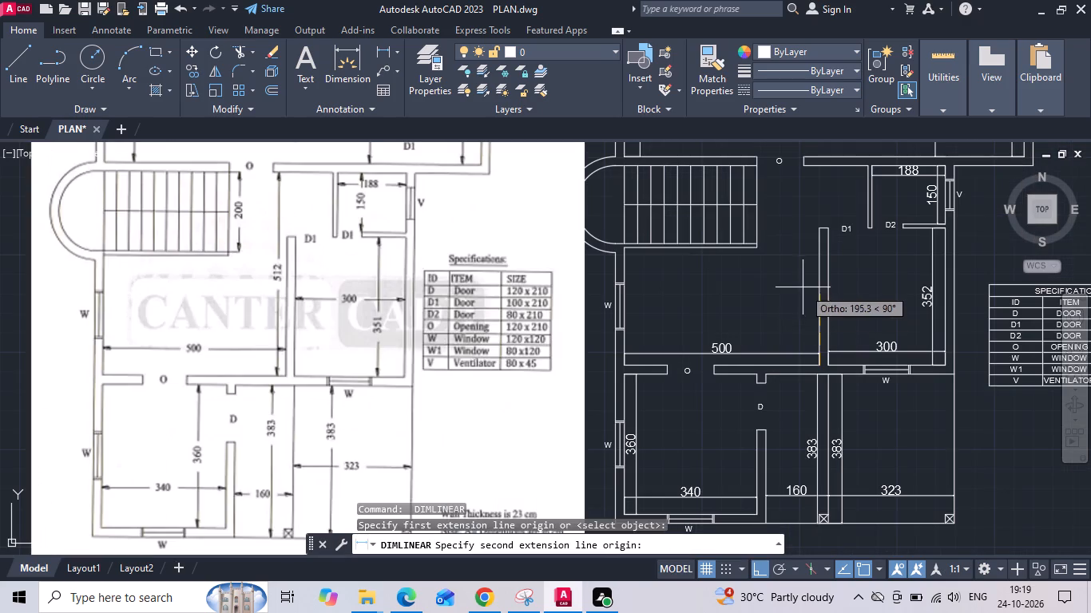
pyautogui.moveTo(803, 295); pyautogui.dragTo(803, 309, button='middle')
pyautogui.click(819, 180)
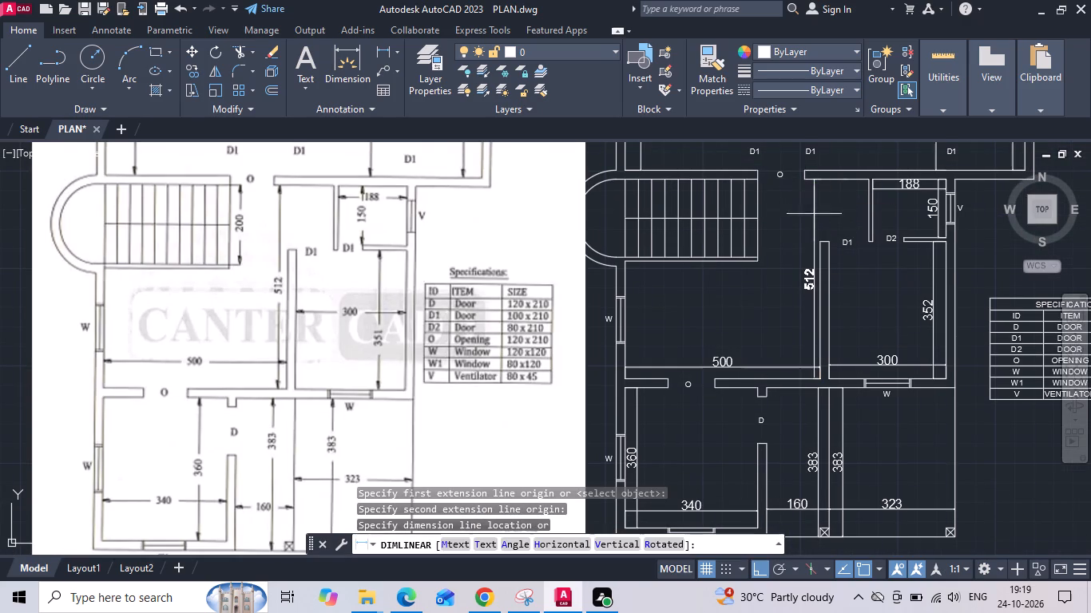
pyautogui.click(808, 238)
pyautogui.hotkey('ctrl', 's')
pyautogui.hotkey('ctrl', 's')
pyautogui.hotkey('ctrl', 's')
pyautogui.hotkey('ctrl', 's')
pyautogui.hotkey('ctrl', 's')
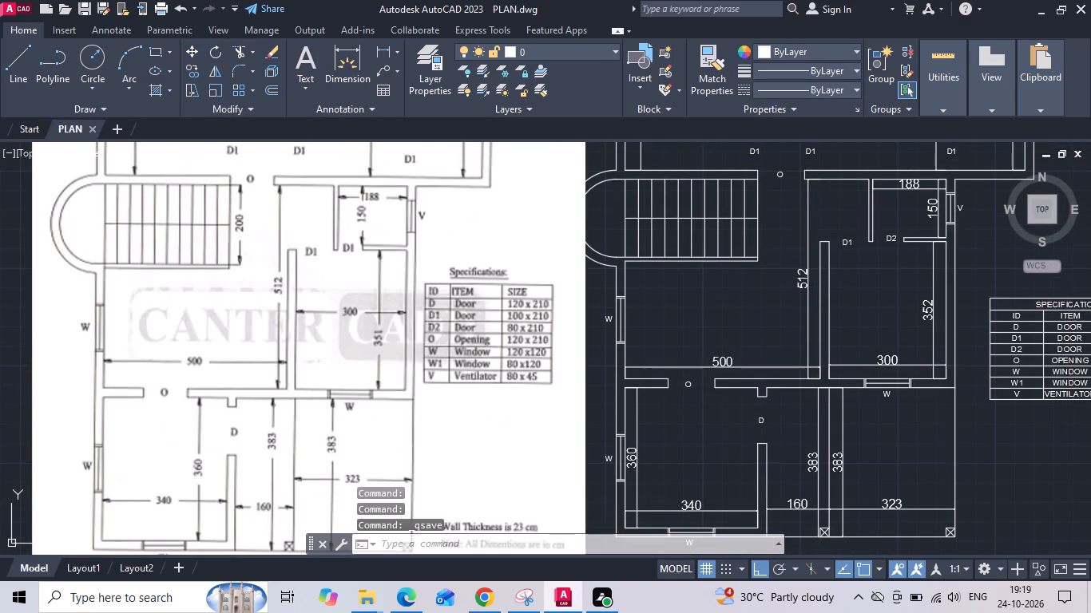
# Add a vertical linear dimension for the staircase's inner width at its open end, and save the drawing.
pyautogui.scroll(2, 753, 172)
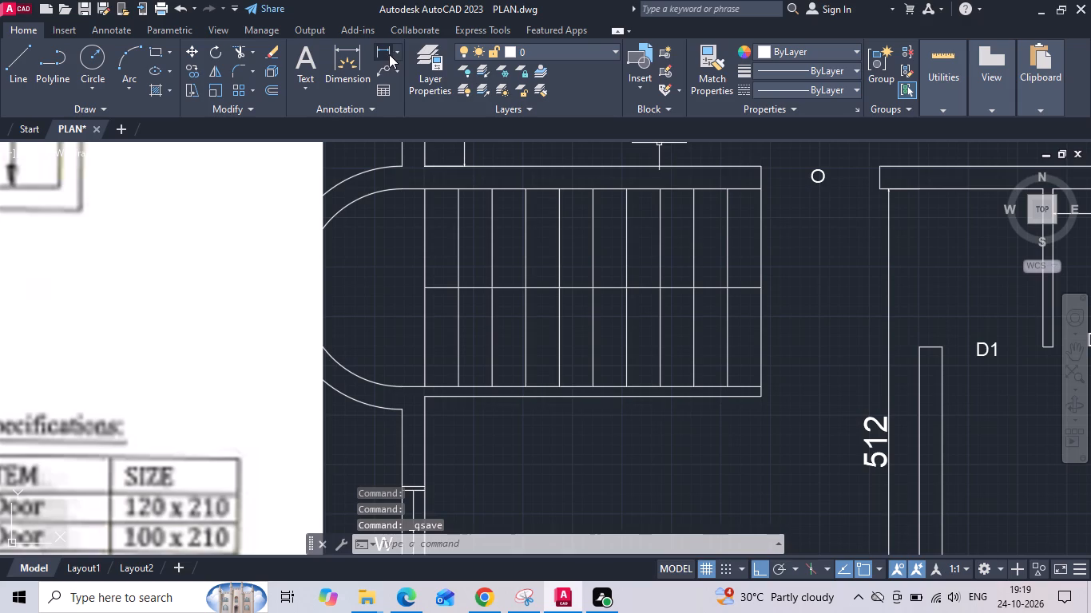
pyautogui.click(389, 54)
pyautogui.click(761, 186)
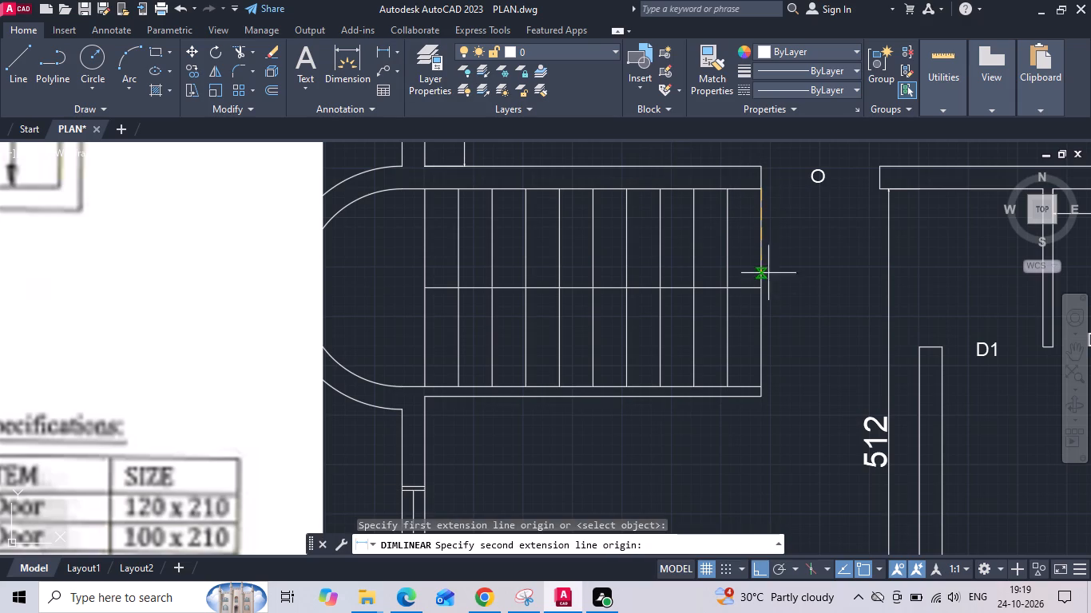
pyautogui.click(763, 386)
pyautogui.click(797, 350)
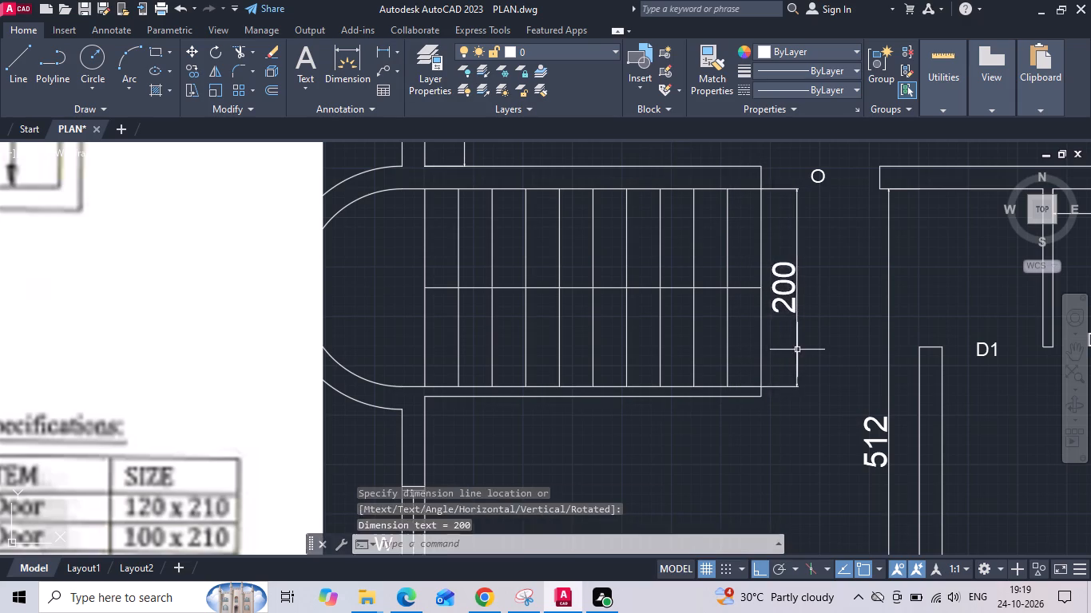
pyautogui.scroll(-2, 665, 339)
pyautogui.hotkey('ctrl', 's')
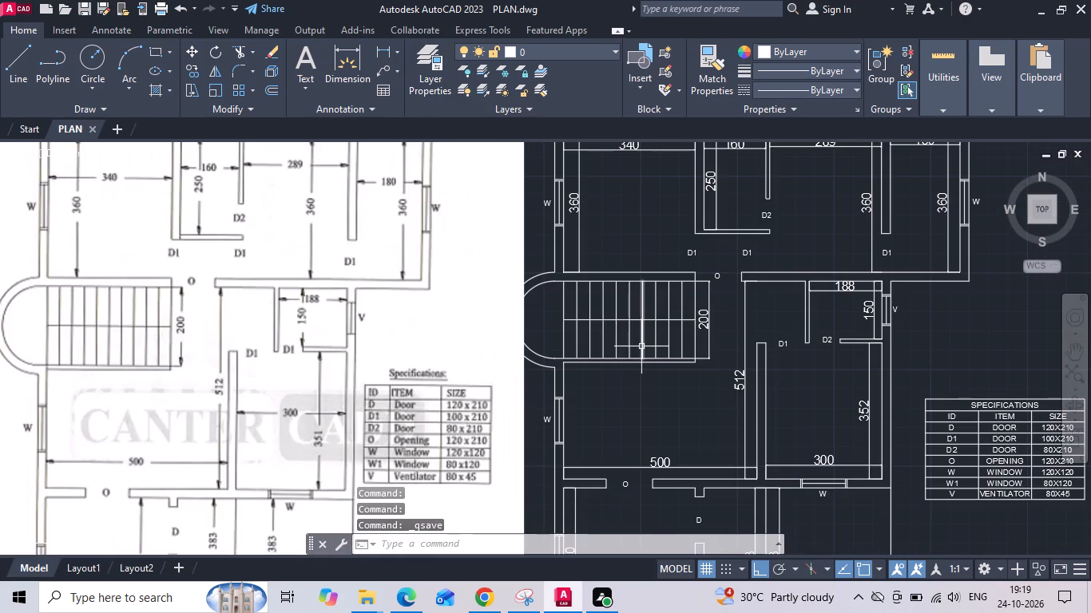
# Add a horizontal linear dimension for the plan's overall outer width, placed above the top wall.
pyautogui.click(380, 55)
pyautogui.scroll(-1, 490, 276)
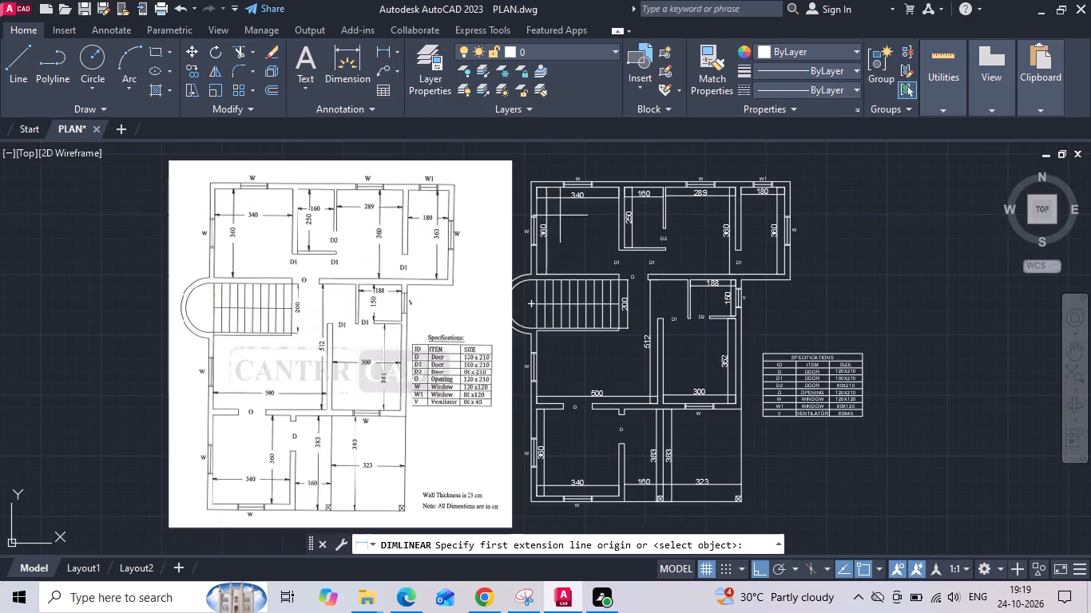
pyautogui.scroll(2, 563, 158)
pyautogui.click(484, 218)
pyautogui.scroll(-1, 484, 218)
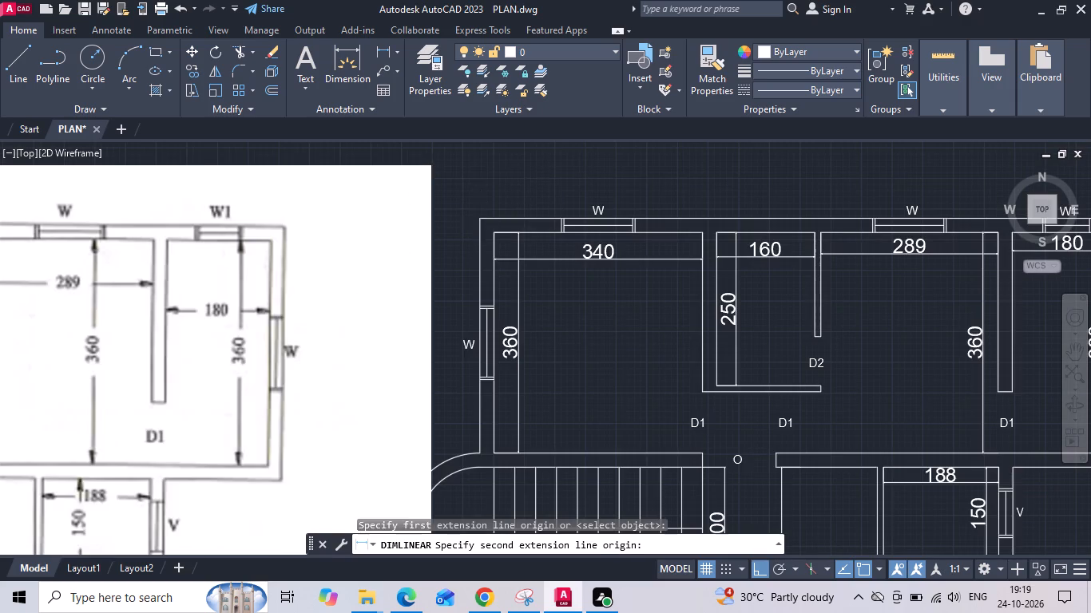
pyautogui.moveTo(788, 196); pyautogui.dragTo(684, 216, button='middle')
pyautogui.click(791, 239)
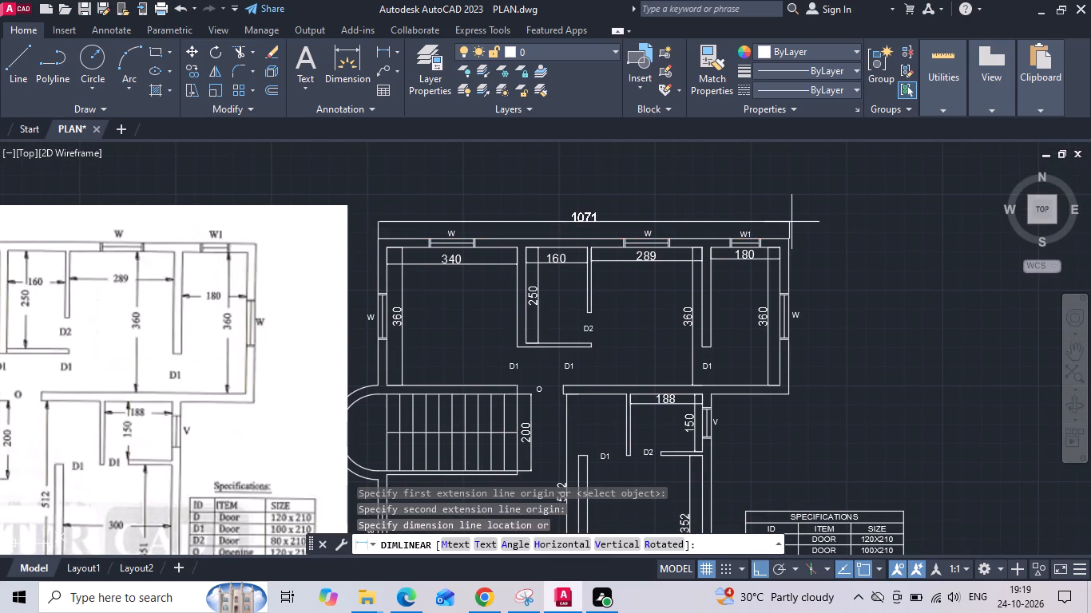
pyautogui.click(791, 221)
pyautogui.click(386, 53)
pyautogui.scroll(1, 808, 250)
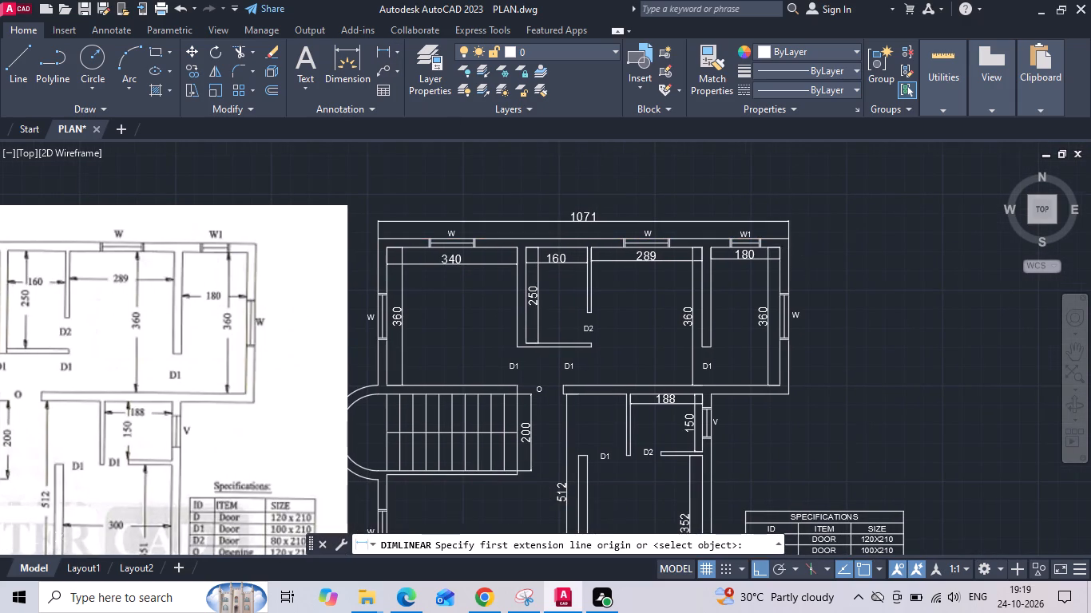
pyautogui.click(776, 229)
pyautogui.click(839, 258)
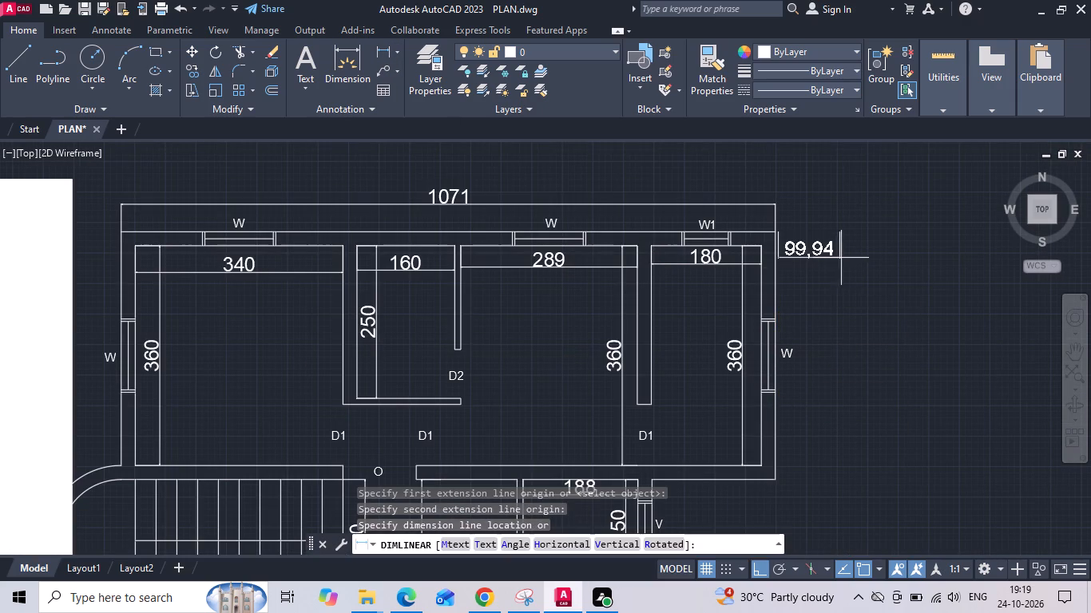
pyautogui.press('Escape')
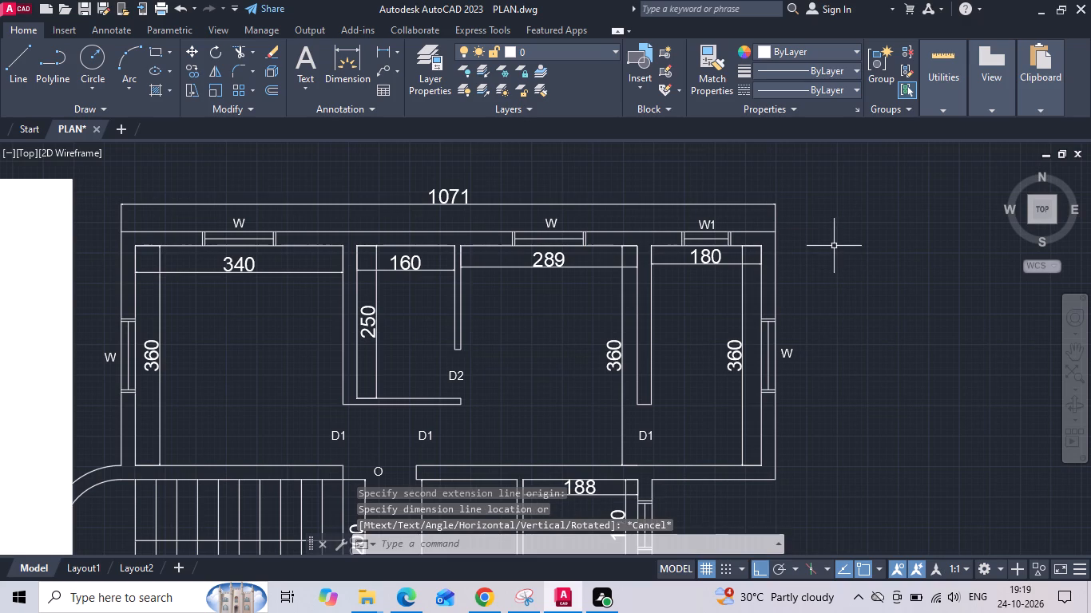
# Add a vertical linear dimension for the outer height of the upper block, placed outside its right wall.
pyautogui.write('DLI')
pyautogui.press('space')
pyautogui.scroll(1, 801, 246)
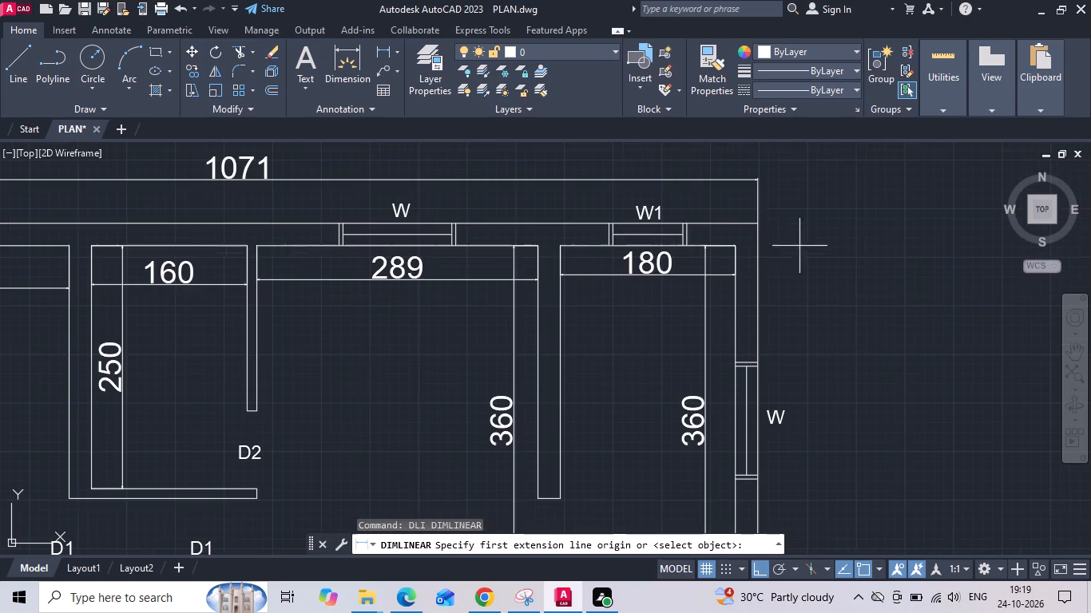
pyautogui.click(756, 221)
pyautogui.scroll(-1, 751, 253)
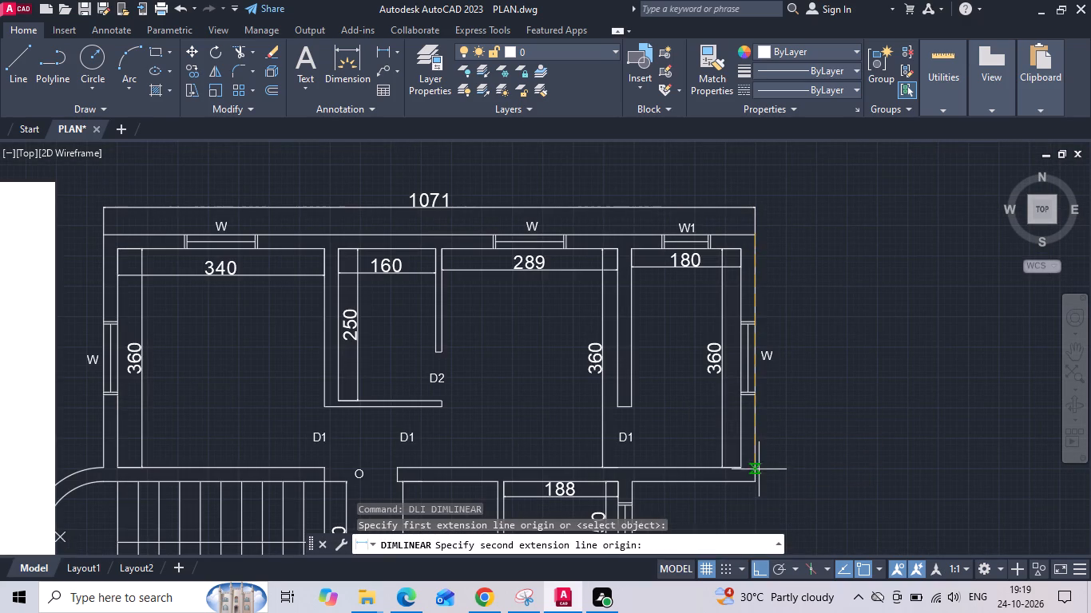
pyautogui.click(756, 481)
pyautogui.click(791, 423)
# Add a vertical linear dimension outside the right wall, from the upper block's underside to the plan's lower-right corner.
pyautogui.moveTo(788, 408); pyautogui.dragTo(788, 317, button='middle')
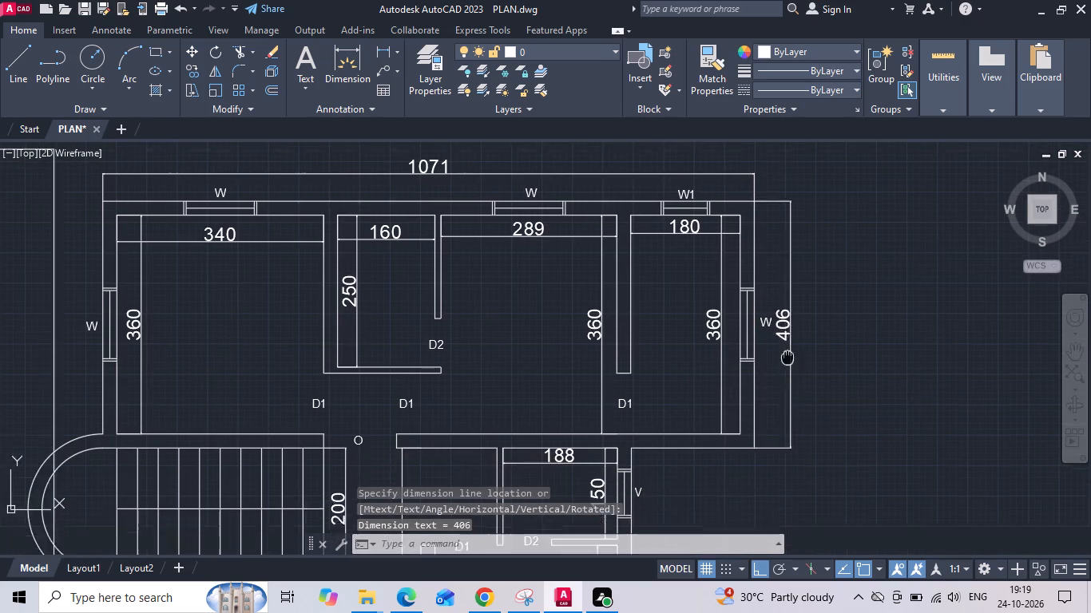
pyautogui.moveTo(788, 317); pyautogui.dragTo(788, 279, button='middle')
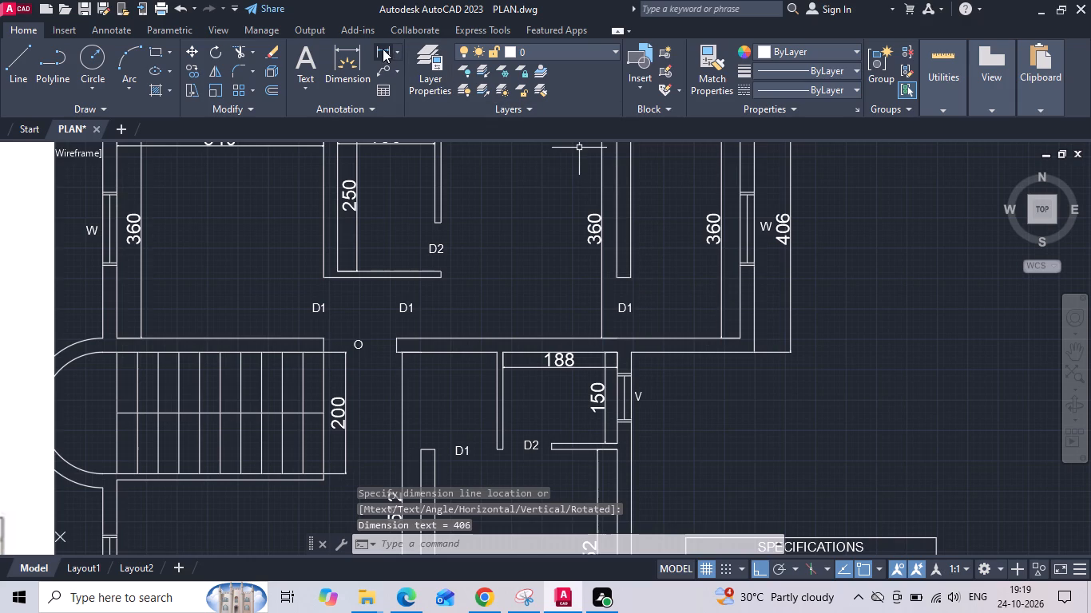
pyautogui.click(383, 49)
pyautogui.click(637, 354)
pyautogui.scroll(-3, 661, 306)
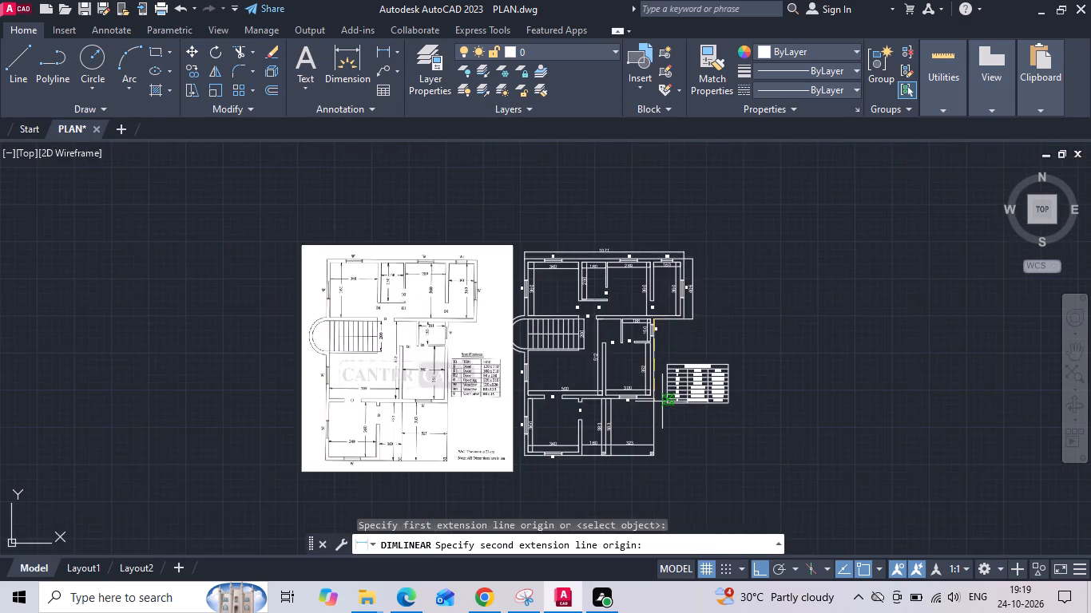
pyautogui.scroll(2, 662, 405)
pyautogui.scroll(-2, 646, 408)
pyautogui.scroll(2, 652, 460)
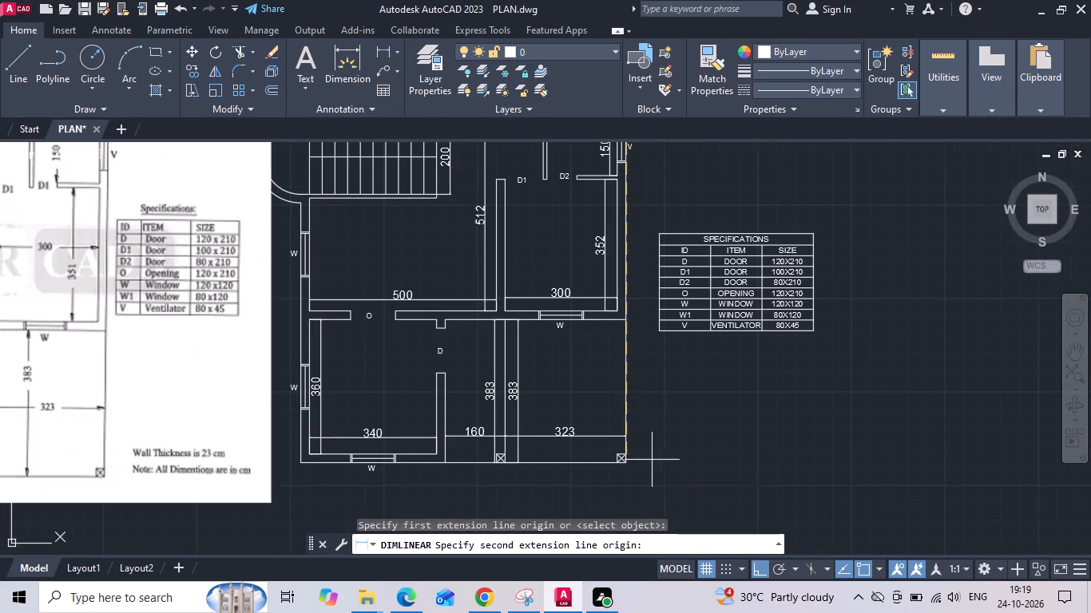
pyautogui.click(628, 466)
pyautogui.click(643, 457)
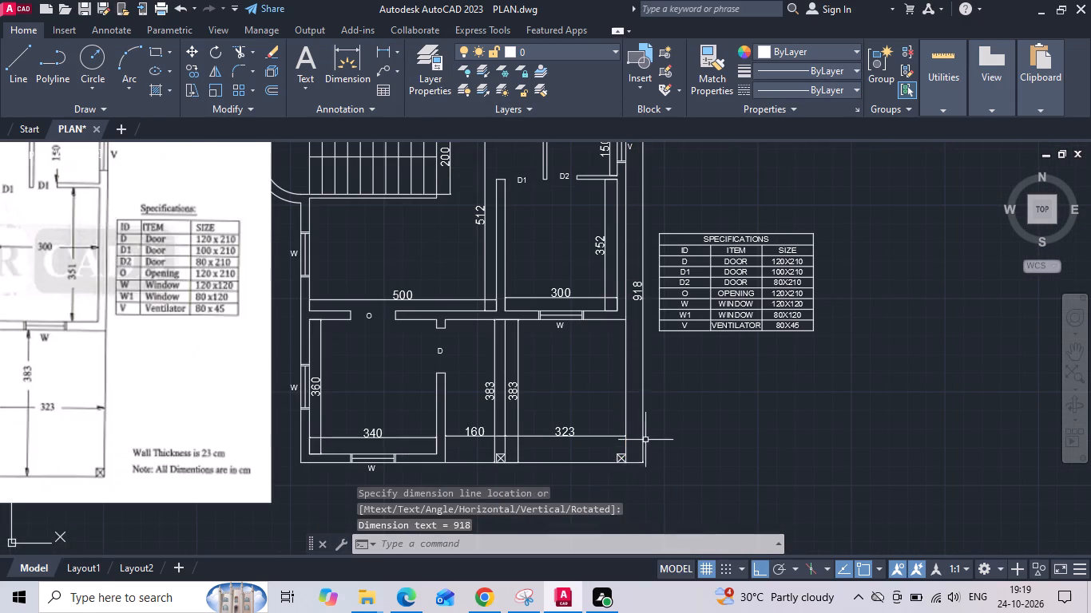
# Add a horizontal linear dimension for the overall outer width of the lower block, placed below the bottom wall.
pyautogui.scroll(-1, 645, 358)
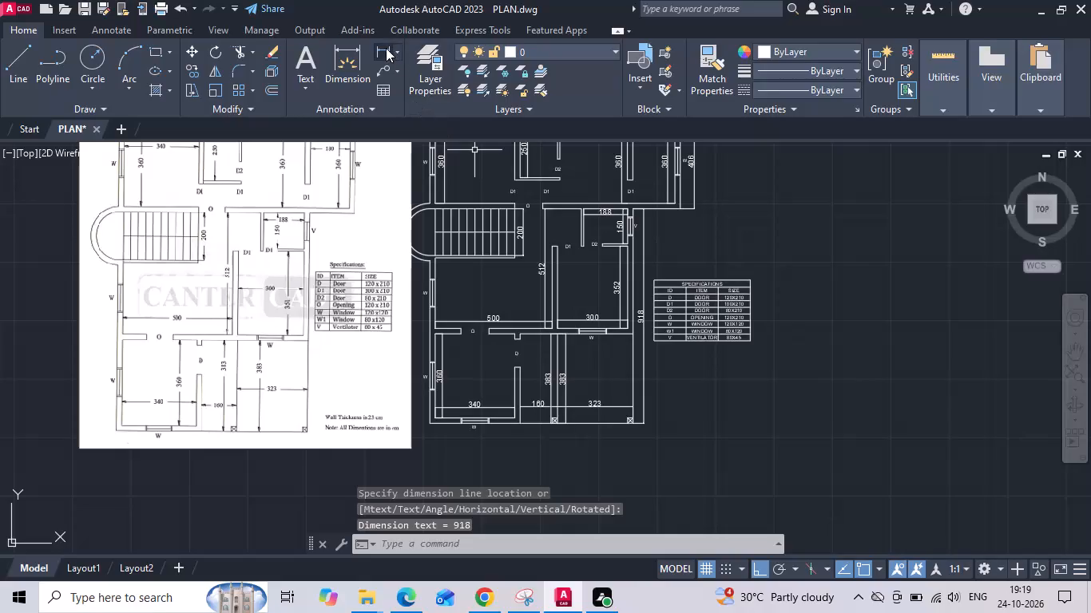
pyautogui.click(385, 48)
pyautogui.scroll(2, 451, 409)
pyautogui.click(396, 441)
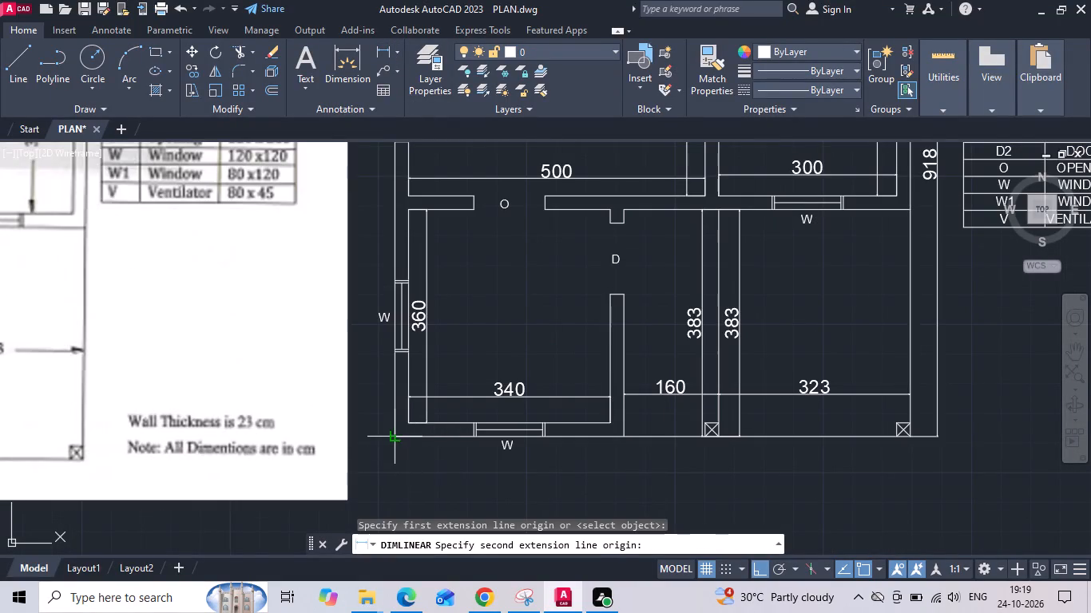
pyautogui.click(915, 441)
pyautogui.click(874, 470)
# Add a vertical linear dimension outside the left wall, from the staircase's lower edge to the plan's lower-left corner.
pyautogui.scroll(-2, 880, 450)
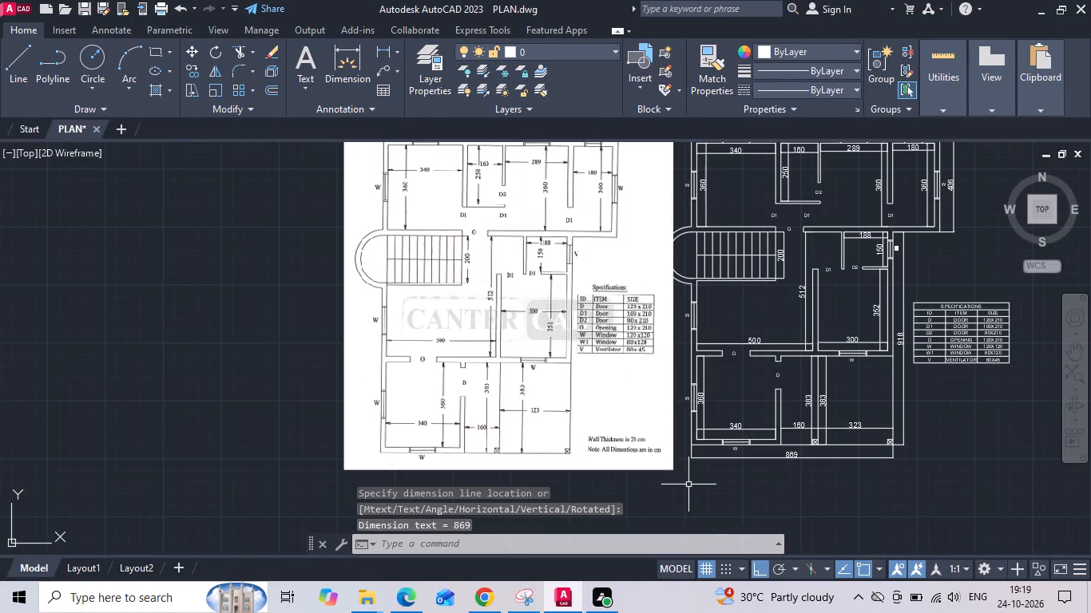
pyautogui.press('space')
pyautogui.scroll(1, 682, 336)
pyautogui.click(694, 254)
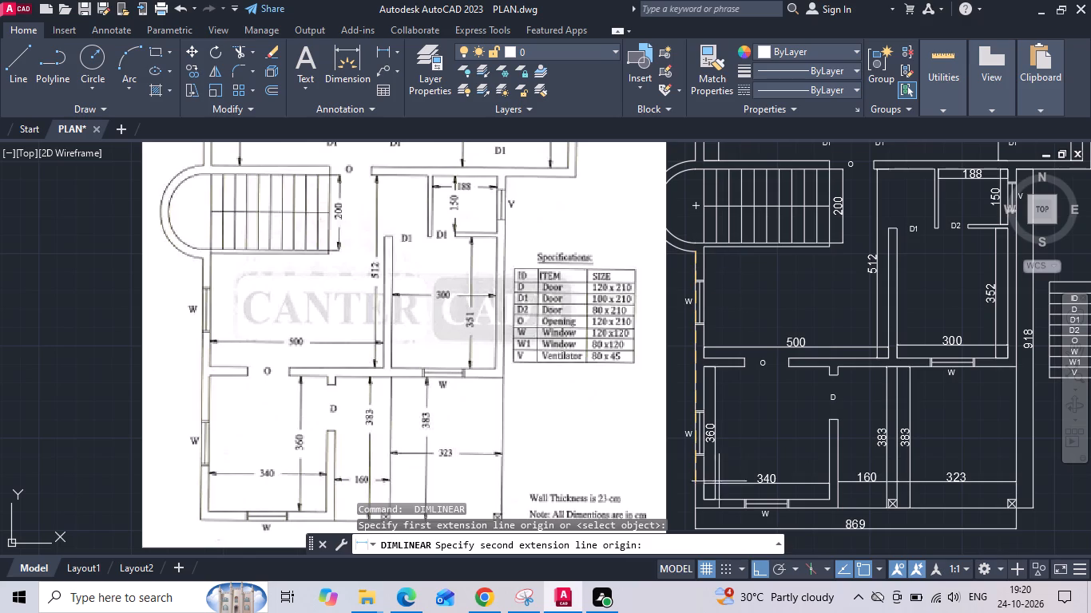
pyautogui.click(698, 508)
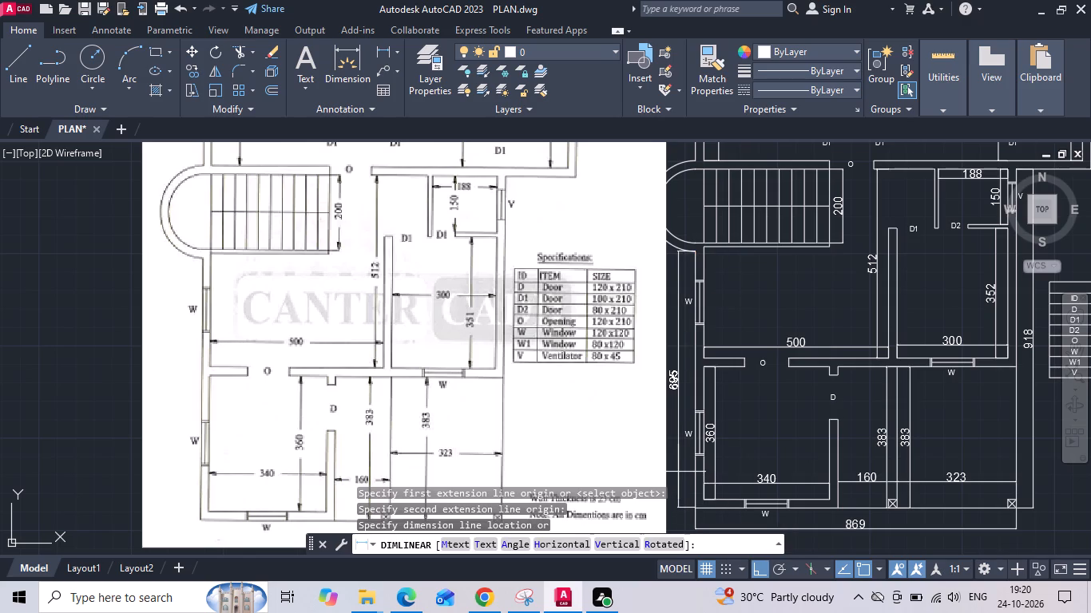
pyautogui.click(678, 472)
# Add a vertical linear dimension outside the left wall, from the staircase's upper edge to the plan's top-left corner.
pyautogui.scroll(-1, 693, 429)
pyautogui.scroll(2, 687, 243)
pyautogui.press('space')
pyautogui.click(704, 287)
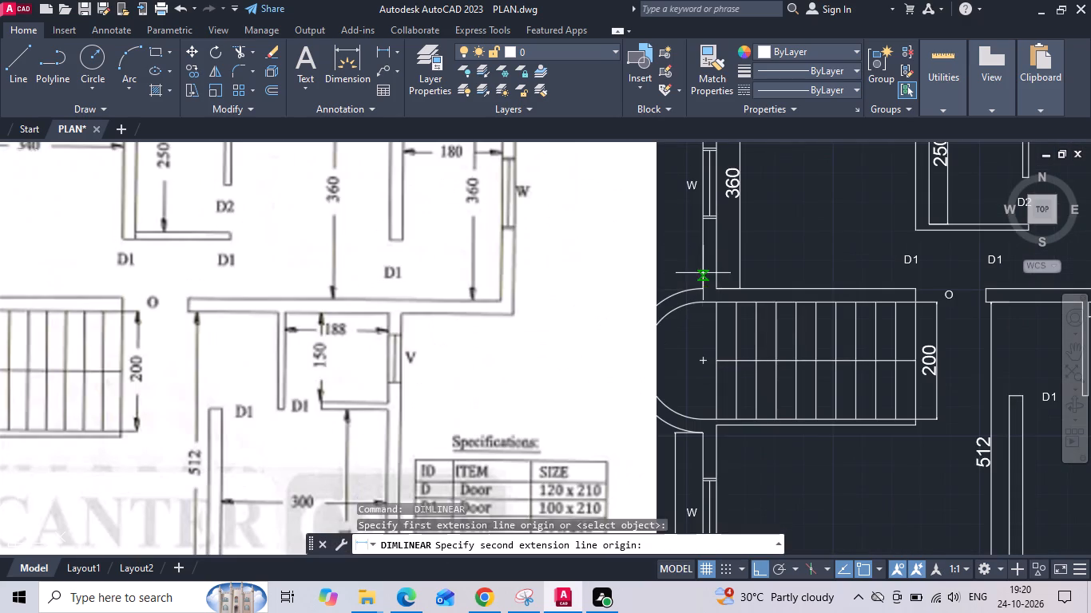
pyautogui.moveTo(703, 300); pyautogui.dragTo(703, 397, button='middle')
pyautogui.moveTo(700, 228); pyautogui.dragTo(700, 274, button='middle')
pyautogui.click(700, 208)
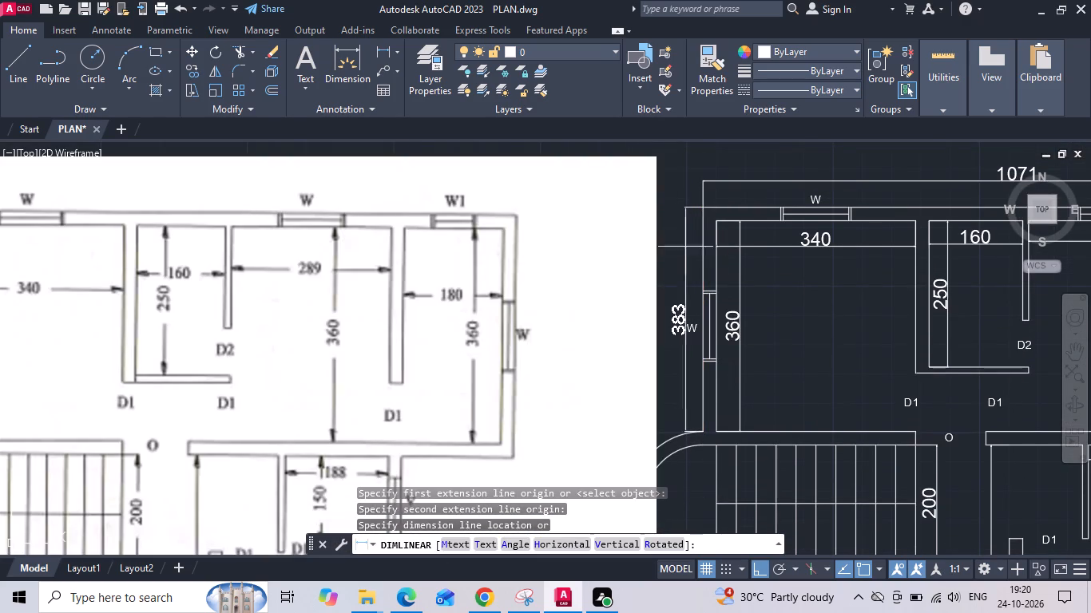
pyautogui.click(678, 263)
# Delete the PLAN reference image from the drawing and save the file.
pyautogui.scroll(-2, 680, 265)
pyautogui.moveTo(587, 200); pyautogui.dragTo(507, 302)
pyautogui.click(504, 305)
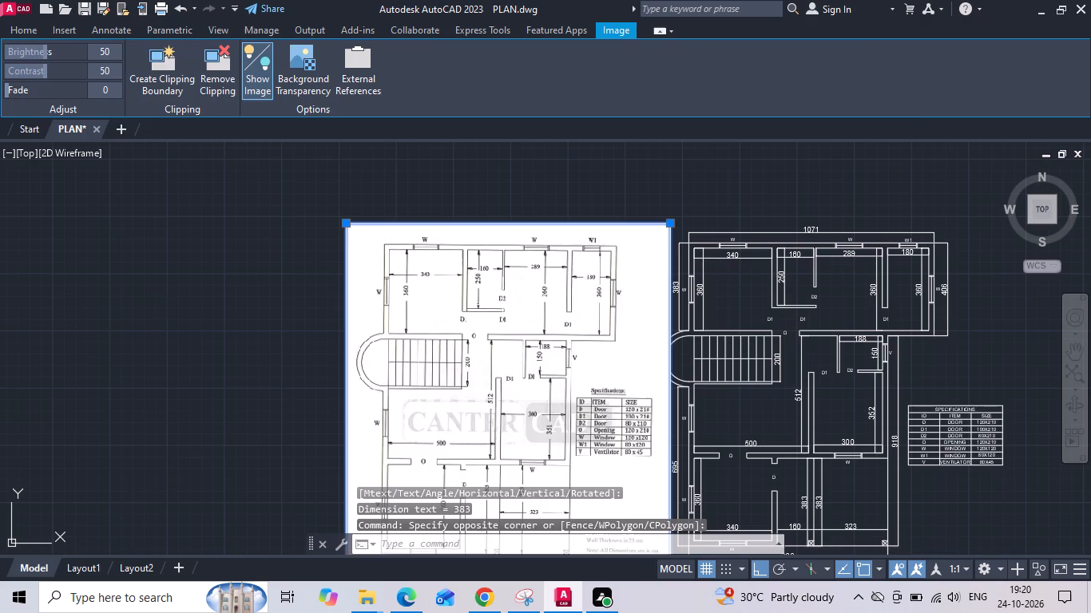
pyautogui.press('Delete')
pyautogui.hotkey('ctrl', 's')
pyautogui.hotkey('ctrl', 's')
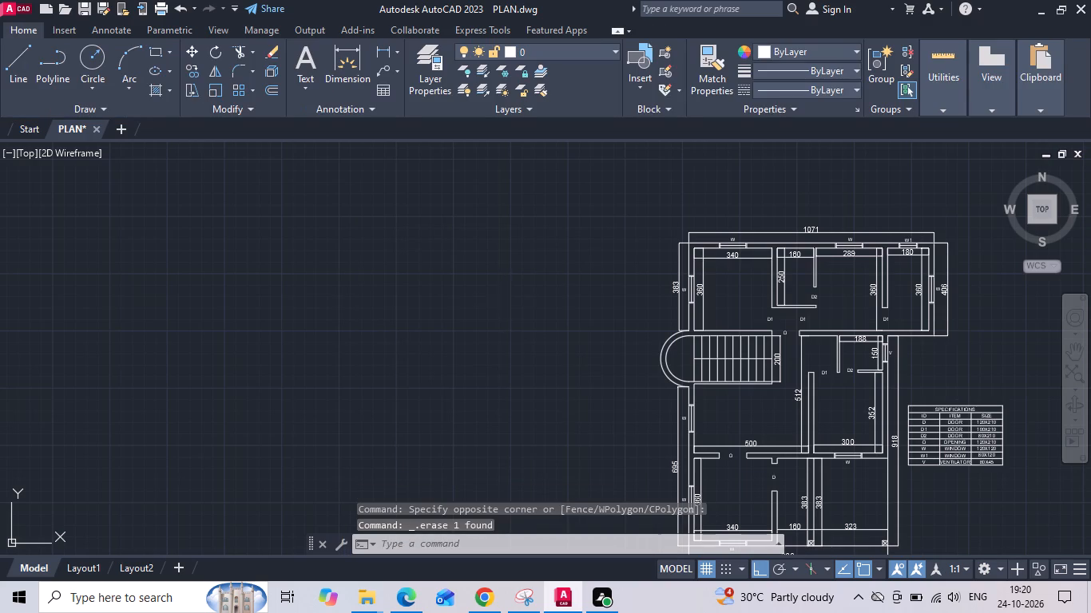
pyautogui.hotkey('ctrl', 's')
pyautogui.scroll(-2, 462, 298)
pyautogui.scroll(2, 613, 407)
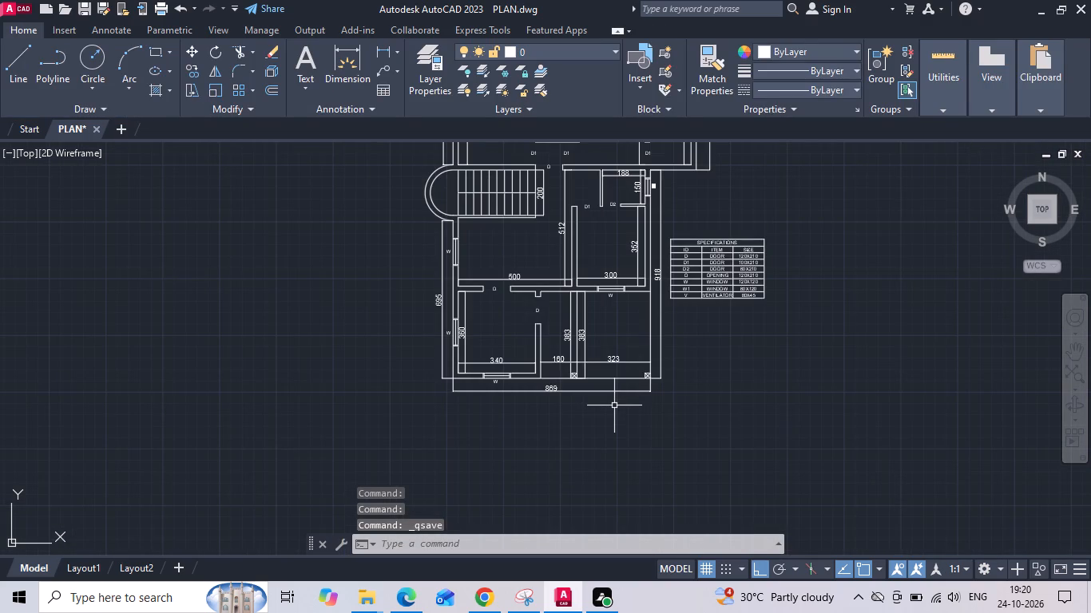
pyautogui.hotkey('ctrl', 's')
pyautogui.hotkey('ctrl', 's')
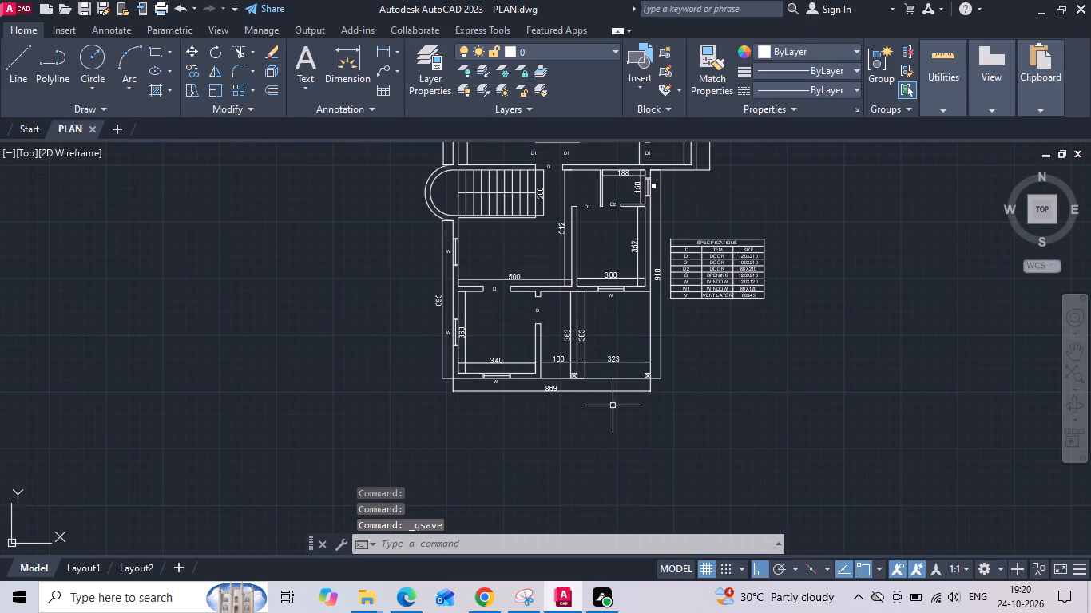